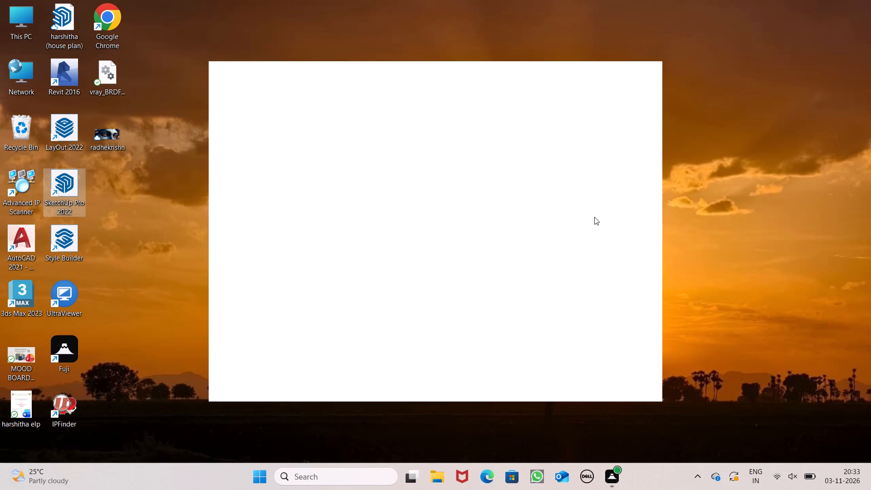
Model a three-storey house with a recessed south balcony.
Launch SketchUp Pro 2022 from the desktop.
{"action": "left_click", "coordinate": [825, 221]}
{"action": "left_click", "coordinate": [765, 202]}
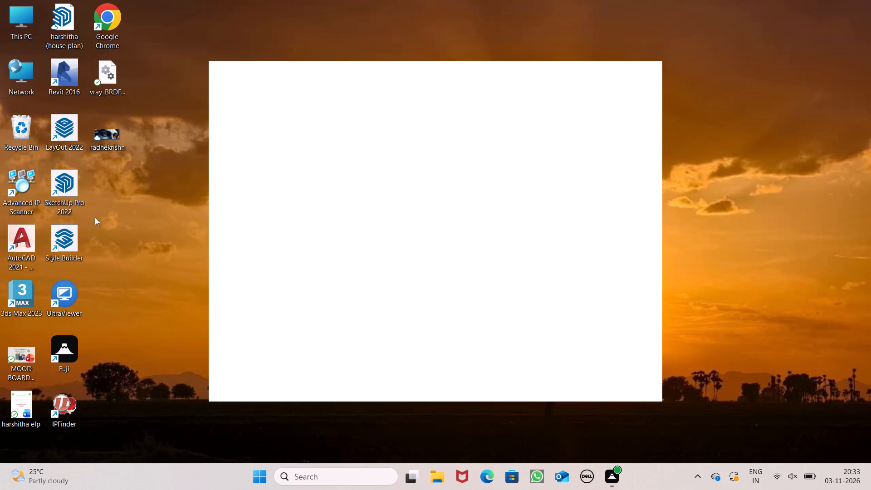
{"action": "double_click", "coordinate": [72, 191]}
{"action": "scroll", "coordinate": [461, 223], "scroll_direction": "down", "scroll_amount": 2}
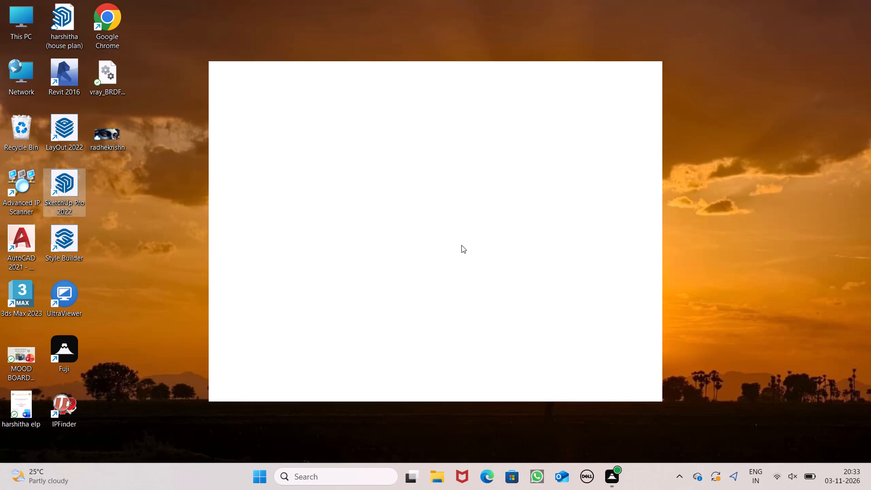
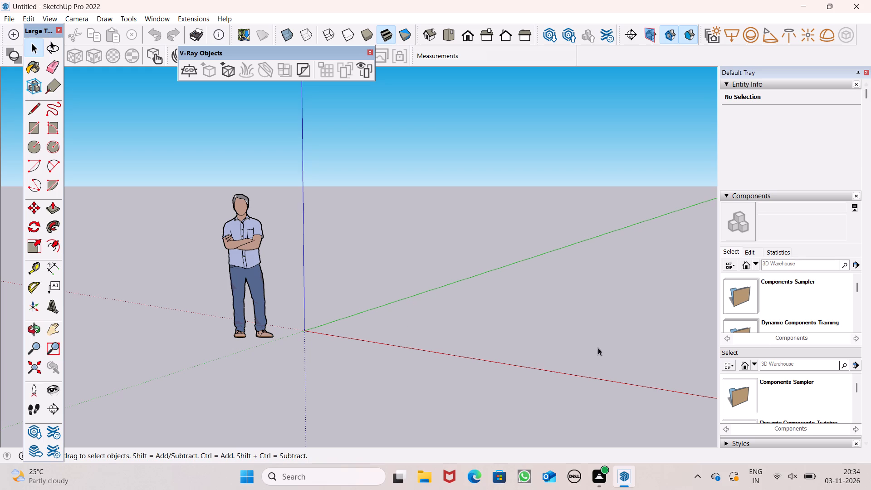
Switch the model to the standard top view.
{"action": "scroll", "coordinate": [303, 260], "scroll_direction": "down", "scroll_amount": 2}
{"action": "scroll", "coordinate": [302, 261], "scroll_direction": "up", "scroll_amount": 1}
{"action": "scroll", "coordinate": [302, 261], "scroll_direction": "down", "scroll_amount": 9}
{"action": "middle_click_drag", "start_coordinate": [275, 275], "coordinate": [418, 358]}
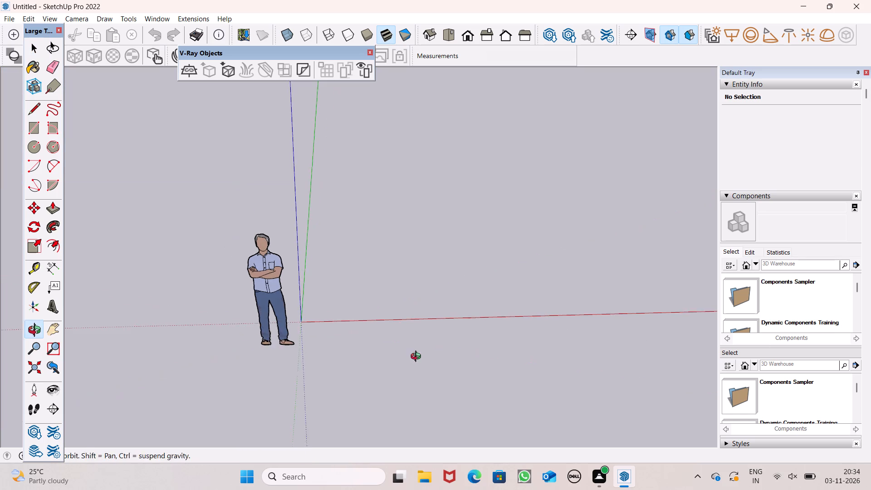
{"action": "middle_click_drag", "start_coordinate": [418, 358], "coordinate": [419, 355]}
{"action": "scroll", "coordinate": [287, 301], "scroll_direction": "down", "scroll_amount": 6}
{"action": "scroll", "coordinate": [495, 278], "scroll_direction": "up", "scroll_amount": 2}
{"action": "scroll", "coordinate": [259, 332], "scroll_direction": "down", "scroll_amount": 4}
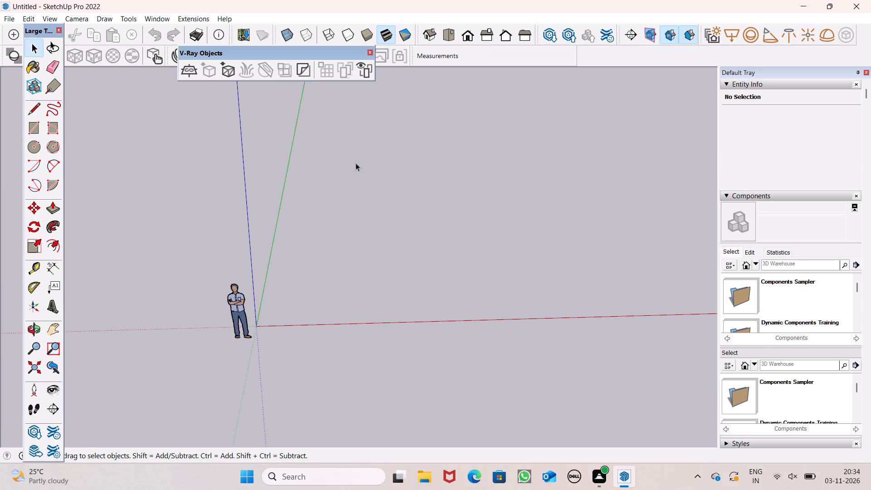
{"action": "scroll", "coordinate": [356, 163], "scroll_direction": "up", "scroll_amount": 5}
{"action": "left_click", "coordinate": [449, 30]}
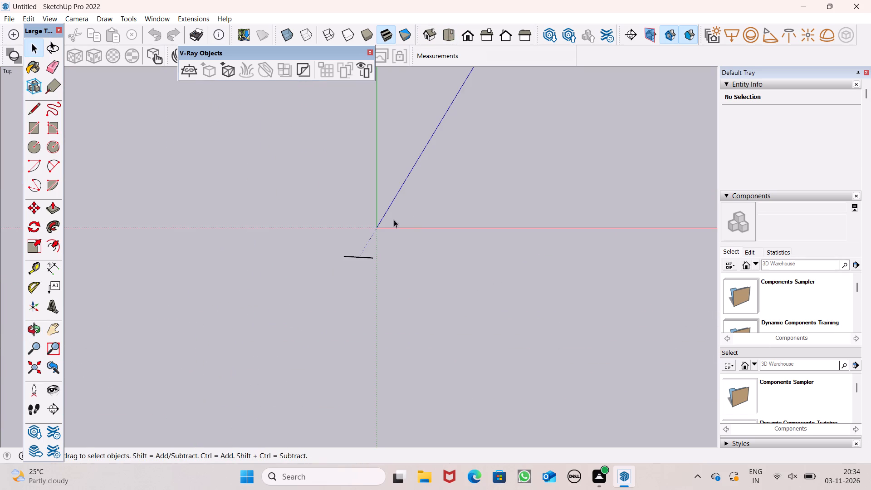
Draw a 30' by 30' rectangle on the ground near the origin, between the red and green axes.
{"action": "scroll", "coordinate": [270, 251], "scroll_direction": "down", "scroll_amount": 13}
{"action": "scroll", "coordinate": [209, 306], "scroll_direction": "down", "scroll_amount": 7}
{"action": "scroll", "coordinate": [288, 208], "scroll_direction": "up", "scroll_amount": 3}
{"action": "scroll", "coordinate": [124, 206], "scroll_direction": "down", "scroll_amount": 3}
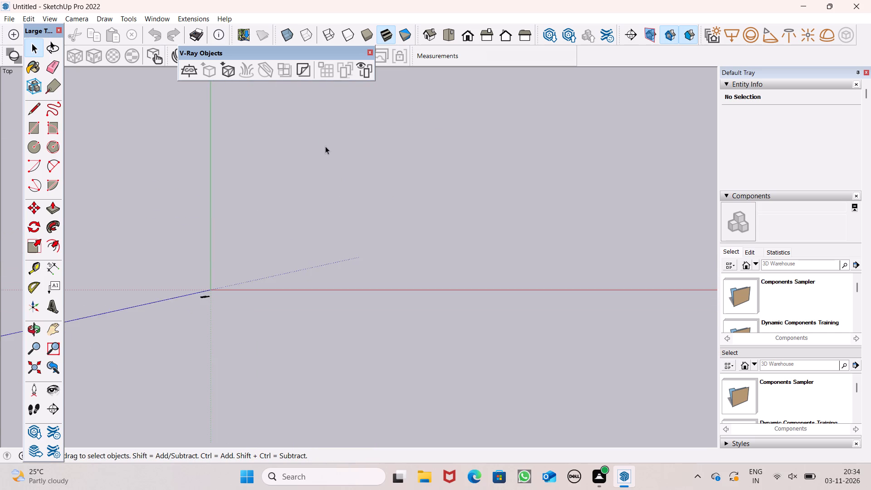
{"action": "scroll", "coordinate": [326, 144], "scroll_direction": "up", "scroll_amount": 4}
{"action": "left_click", "coordinate": [38, 128]}
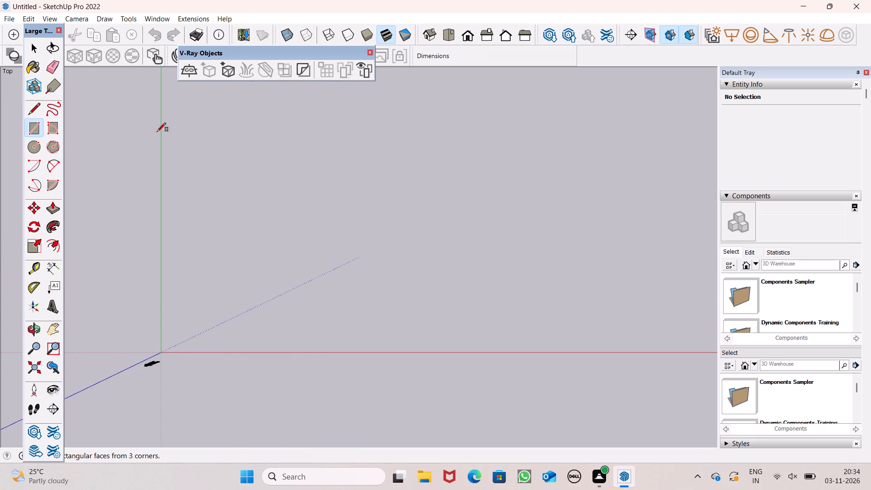
{"action": "left_click", "coordinate": [289, 127]}
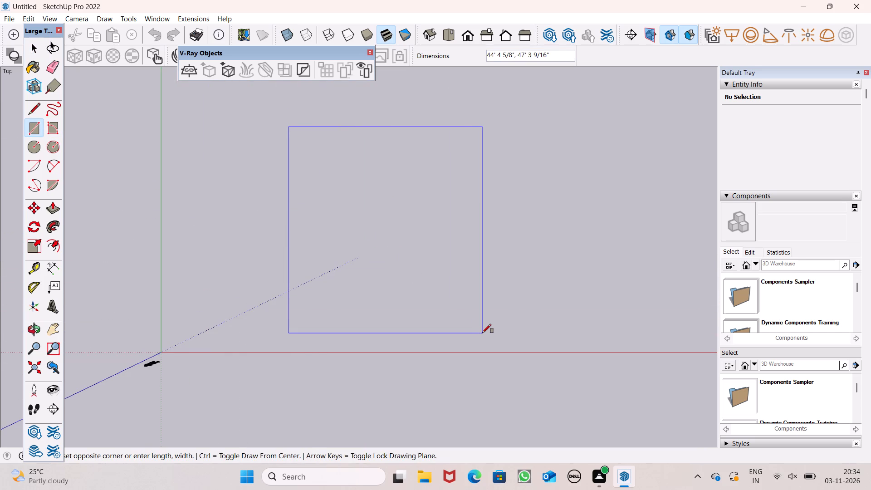
{"action": "type", "text": "30',30'"}
{"action": "key", "text": "Return"}
{"action": "key", "text": "space"}
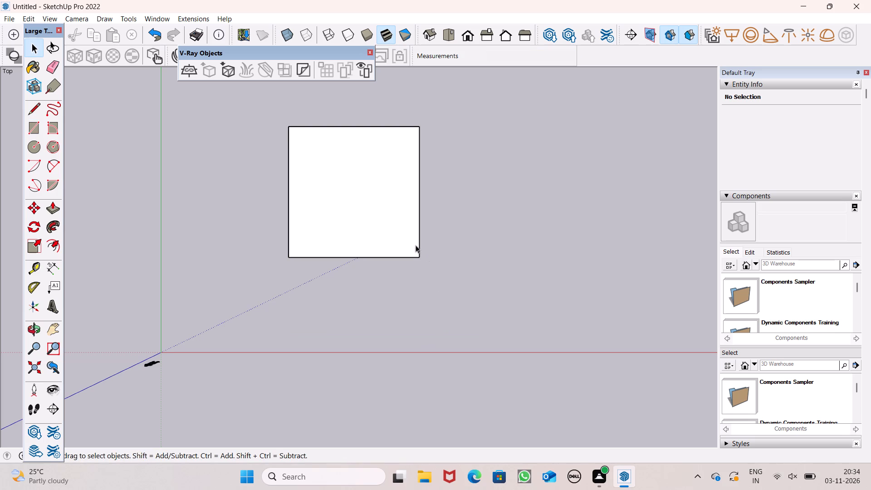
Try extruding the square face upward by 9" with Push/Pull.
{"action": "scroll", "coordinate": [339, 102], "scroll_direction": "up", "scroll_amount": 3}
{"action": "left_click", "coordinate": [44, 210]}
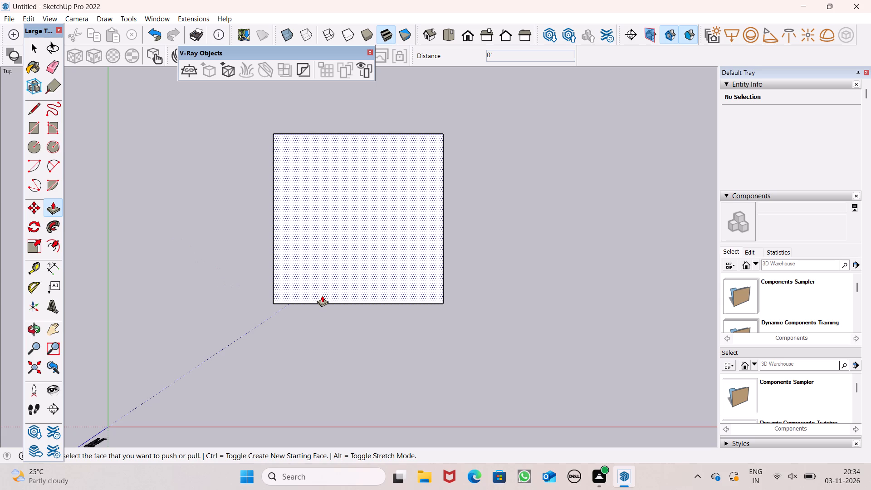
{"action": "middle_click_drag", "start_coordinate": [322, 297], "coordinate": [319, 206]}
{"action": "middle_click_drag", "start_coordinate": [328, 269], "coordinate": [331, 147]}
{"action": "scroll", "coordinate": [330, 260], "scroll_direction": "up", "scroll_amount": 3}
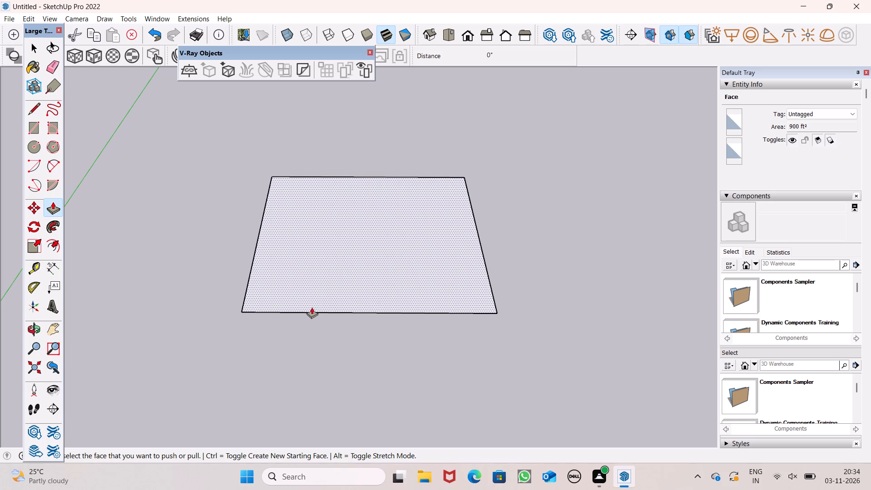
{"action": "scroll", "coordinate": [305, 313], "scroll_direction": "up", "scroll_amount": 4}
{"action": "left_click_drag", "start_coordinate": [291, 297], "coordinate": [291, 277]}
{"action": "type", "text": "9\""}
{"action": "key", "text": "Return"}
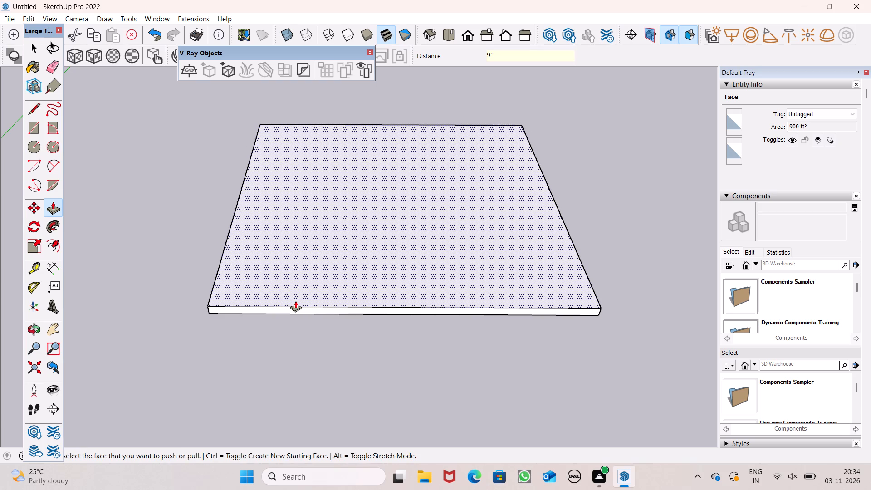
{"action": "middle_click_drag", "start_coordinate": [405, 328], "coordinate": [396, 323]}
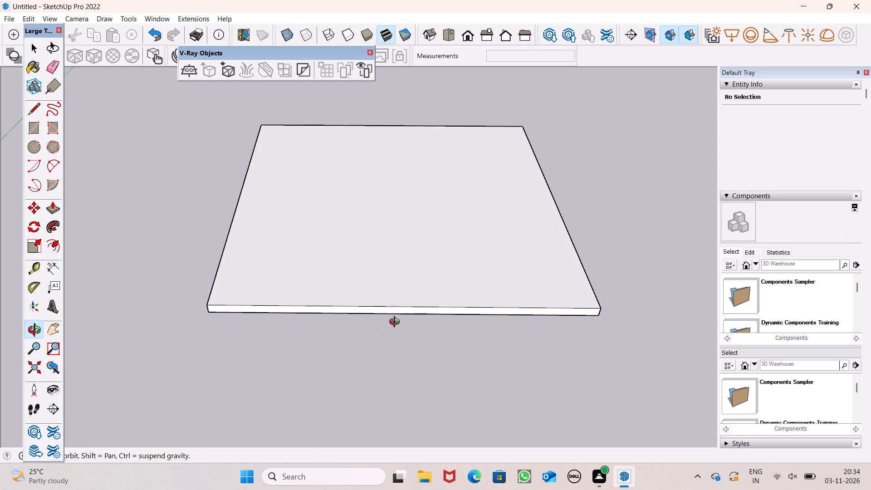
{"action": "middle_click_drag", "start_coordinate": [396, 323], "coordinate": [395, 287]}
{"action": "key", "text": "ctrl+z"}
Extrude the square face upward by 6" with Push/Pull to form a base slab.
{"action": "scroll", "coordinate": [417, 263], "scroll_direction": "up", "scroll_amount": 2}
{"action": "left_click_drag", "start_coordinate": [402, 283], "coordinate": [410, 254]}
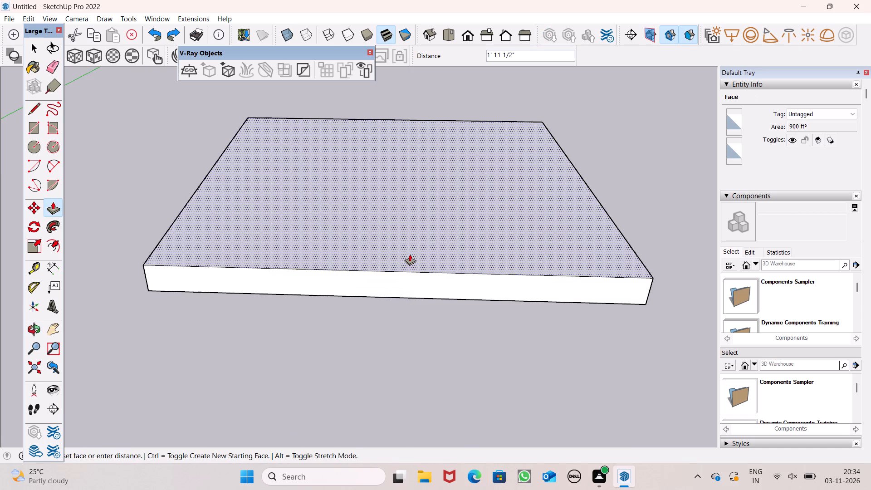
{"action": "left_click_drag", "start_coordinate": [410, 254], "coordinate": [411, 250]}
{"action": "type", "text": "6\""}
{"action": "key", "text": "Return"}
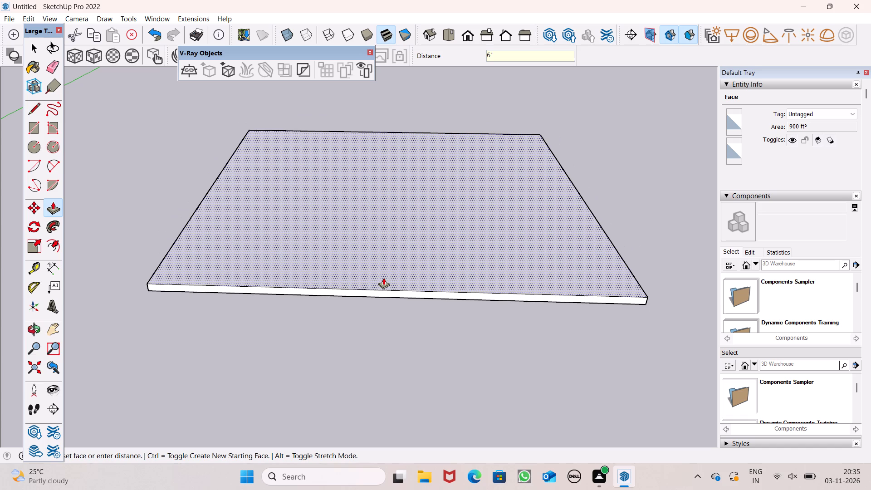
Extrude the slab's top face upward another 2' as a separate tier, keeping the 6" band below it.
{"action": "middle_click_drag", "start_coordinate": [381, 282], "coordinate": [357, 263]}
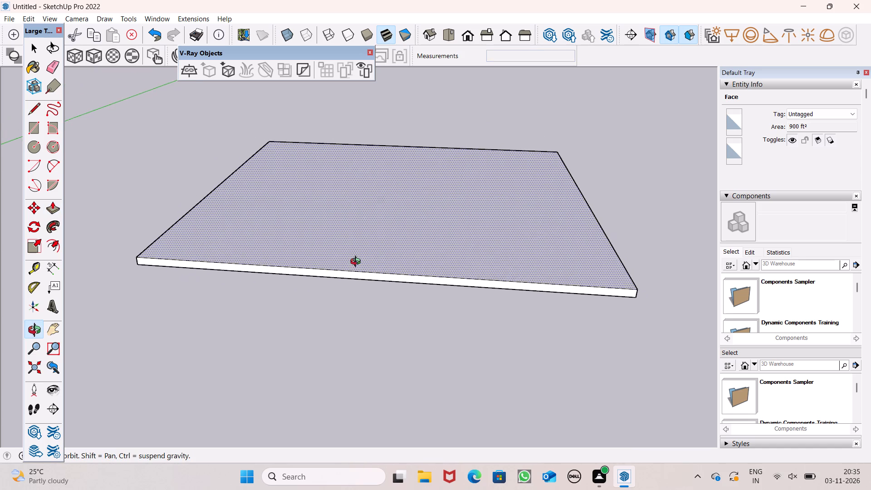
{"action": "middle_click_drag", "start_coordinate": [357, 263], "coordinate": [354, 274]}
{"action": "scroll", "coordinate": [401, 279], "scroll_direction": "up", "scroll_amount": 1}
{"action": "middle_click", "coordinate": [435, 295]}
{"action": "scroll", "coordinate": [435, 295], "scroll_direction": "down", "scroll_amount": 1}
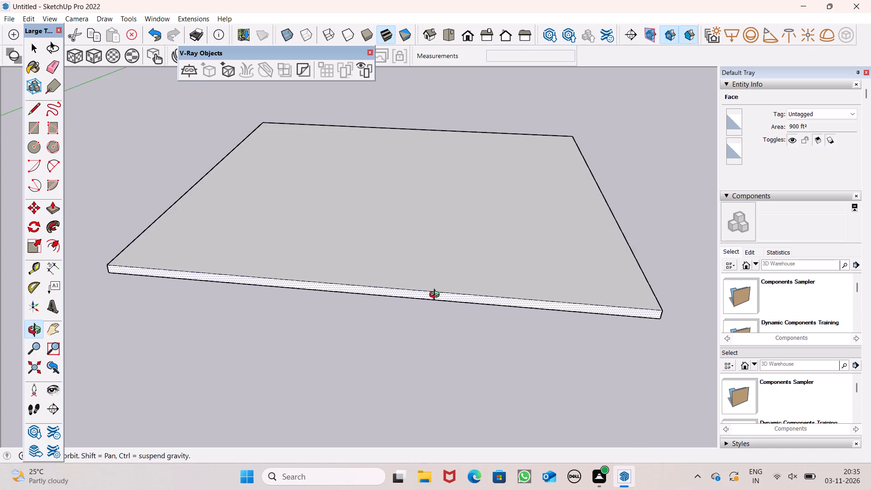
{"action": "scroll", "coordinate": [429, 282], "scroll_direction": "up", "scroll_amount": 1}
{"action": "left_click_drag", "start_coordinate": [416, 279], "coordinate": [417, 279]}
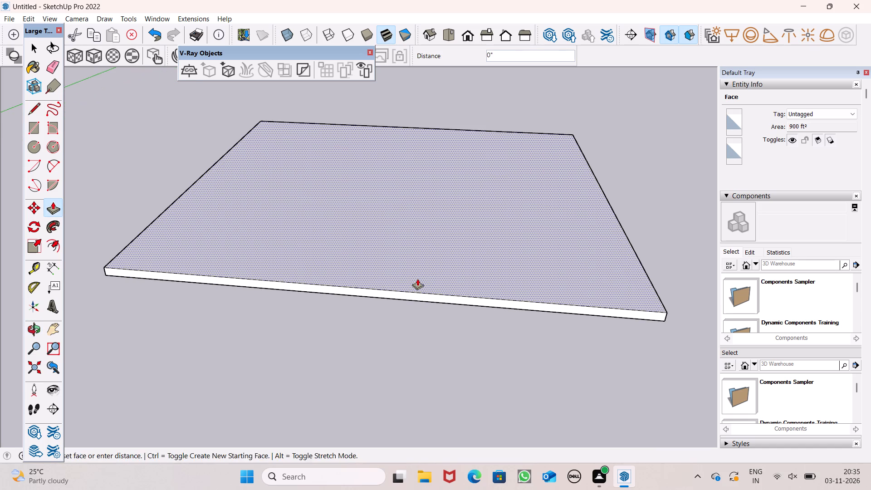
{"action": "left_click_drag", "start_coordinate": [417, 279], "coordinate": [421, 255]}
{"action": "type", "text": "2'"}
{"action": "key", "text": "Return"}
Pull the front face of the 6" base band outward about 4' 5 1/2" to form a projecting ledge.
{"action": "scroll", "coordinate": [417, 255], "scroll_direction": "down", "scroll_amount": 2}
{"action": "middle_click_drag", "start_coordinate": [431, 301], "coordinate": [435, 315]}
{"action": "left_click_drag", "start_coordinate": [438, 303], "coordinate": [430, 323]}
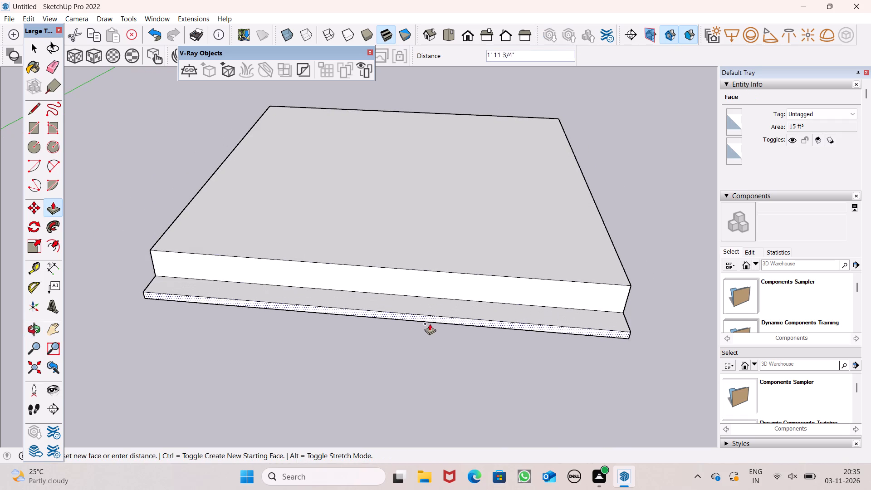
{"action": "left_click_drag", "start_coordinate": [430, 323], "coordinate": [422, 348]}
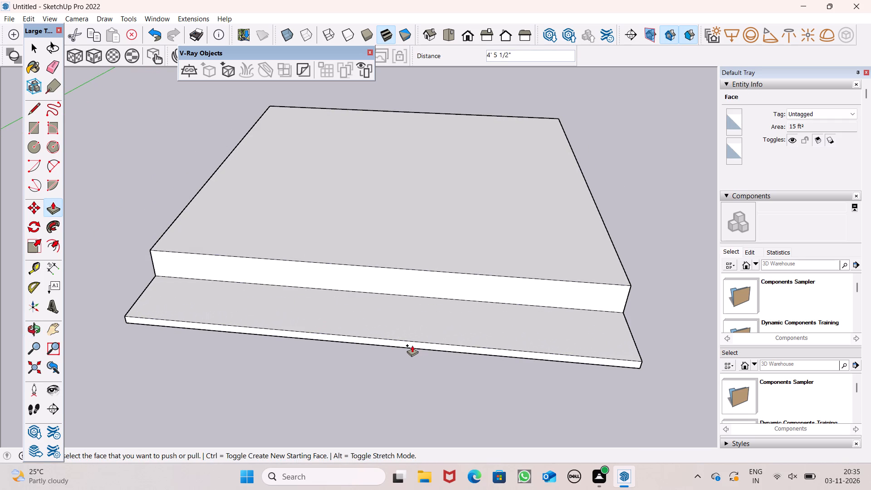
{"action": "scroll", "coordinate": [329, 371], "scroll_direction": "down", "scroll_amount": 1}
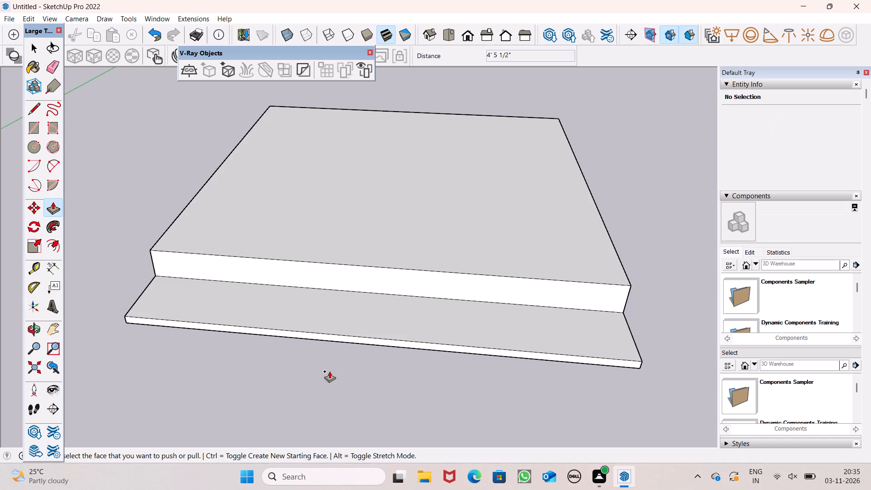
{"action": "key", "text": "space"}
Offset the outline of the raised top face inward by 9" and clear the selection.
{"action": "scroll", "coordinate": [302, 359], "scroll_direction": "down", "scroll_amount": 1}
{"action": "middle_click_drag", "start_coordinate": [363, 304], "coordinate": [372, 303]}
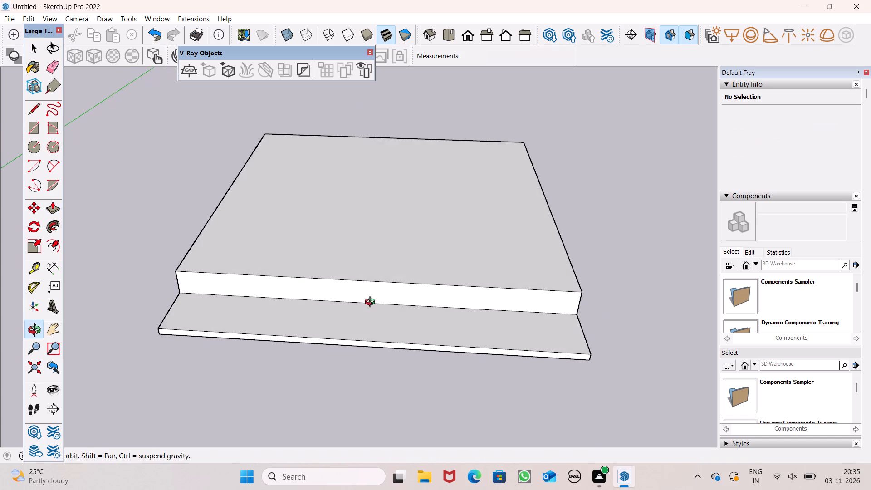
{"action": "middle_click_drag", "start_coordinate": [372, 303], "coordinate": [370, 307]}
{"action": "left_click", "coordinate": [50, 241]}
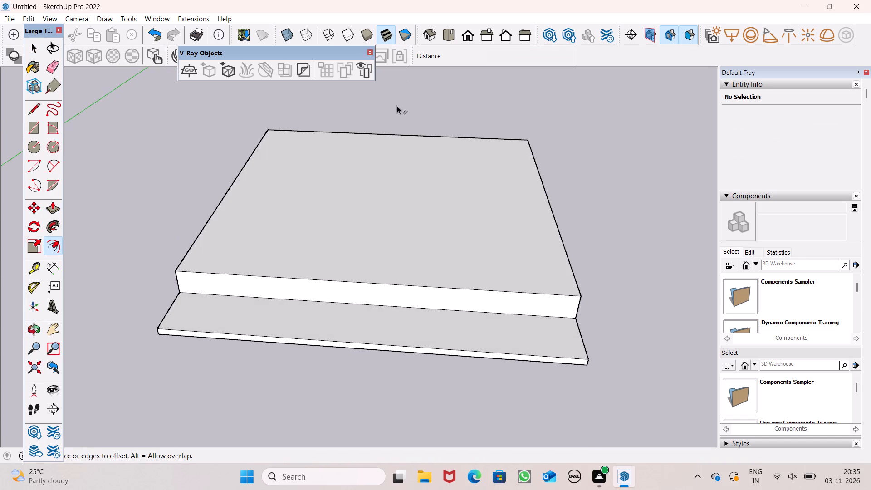
{"action": "left_click_drag", "start_coordinate": [391, 138], "coordinate": [390, 146]}
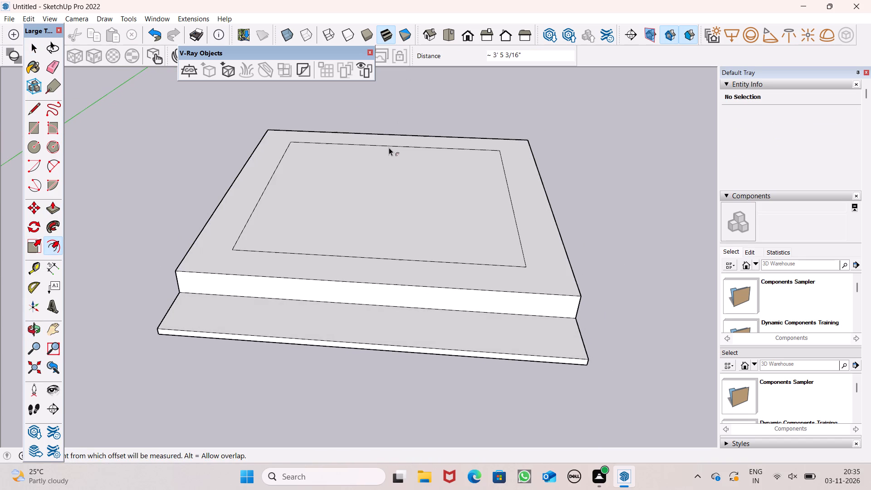
{"action": "type", "text": "9\""}
{"action": "key", "text": "Return"}
{"action": "key", "text": "space"}
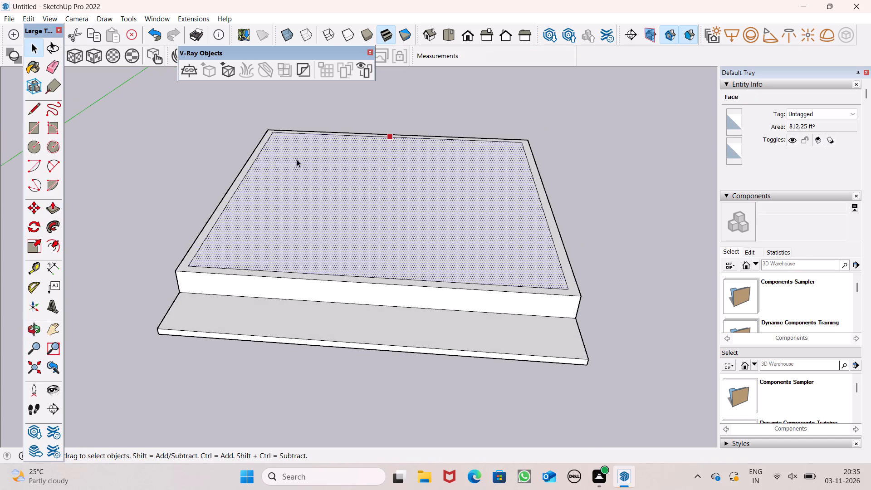
{"action": "key", "text": "space"}
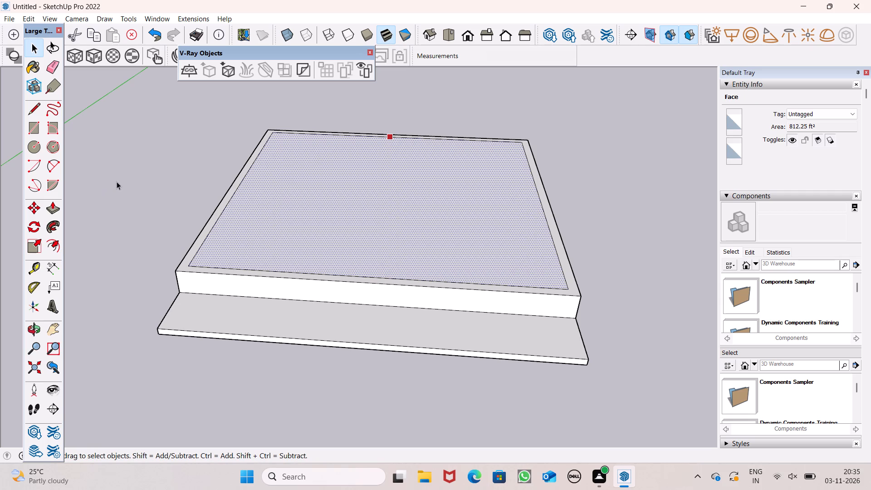
{"action": "left_click", "coordinate": [122, 175]}
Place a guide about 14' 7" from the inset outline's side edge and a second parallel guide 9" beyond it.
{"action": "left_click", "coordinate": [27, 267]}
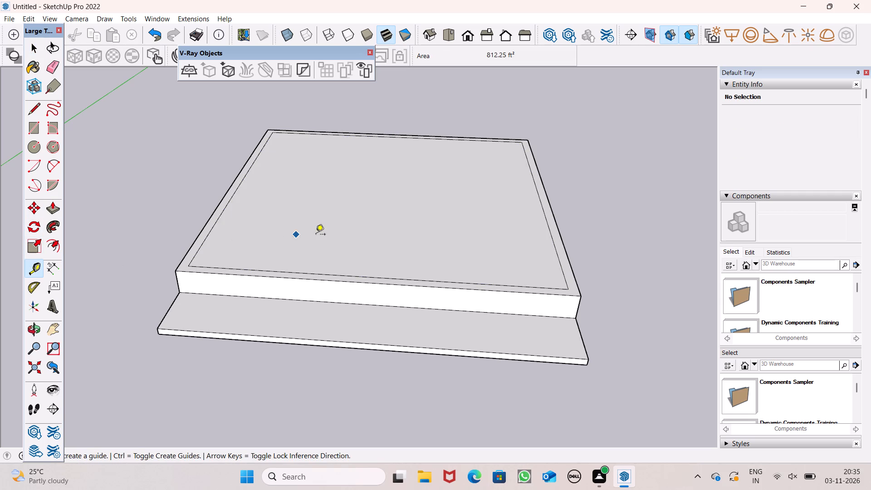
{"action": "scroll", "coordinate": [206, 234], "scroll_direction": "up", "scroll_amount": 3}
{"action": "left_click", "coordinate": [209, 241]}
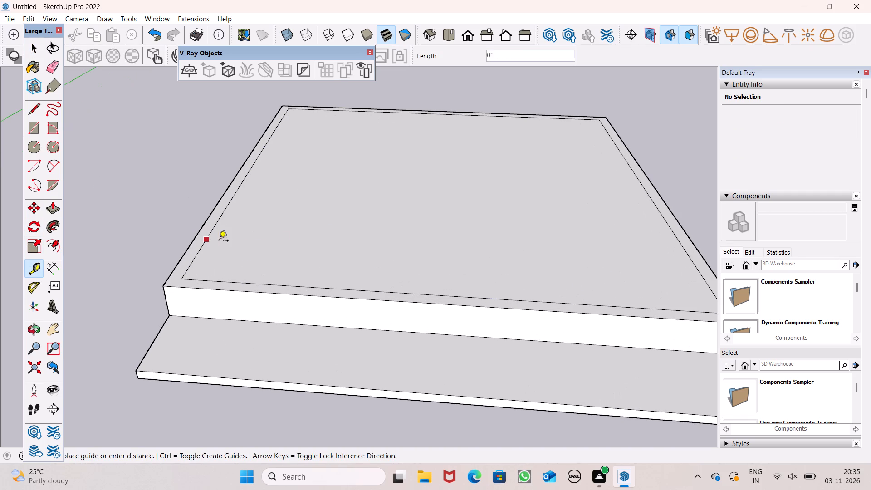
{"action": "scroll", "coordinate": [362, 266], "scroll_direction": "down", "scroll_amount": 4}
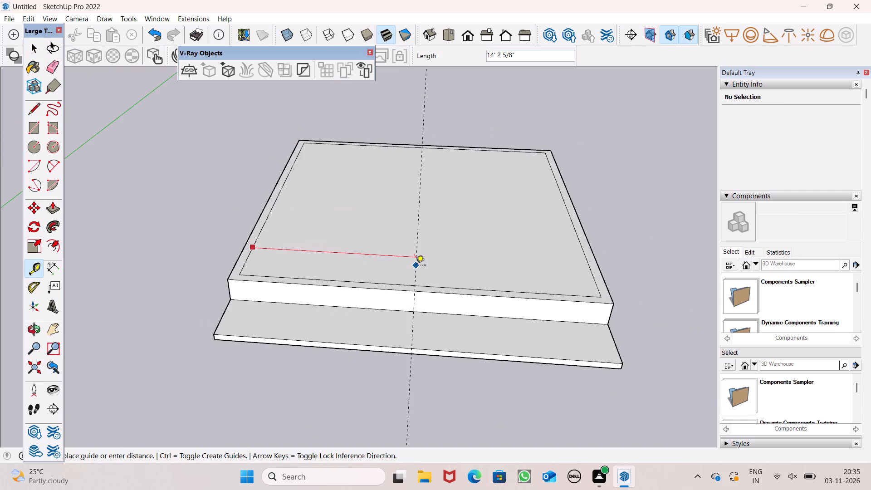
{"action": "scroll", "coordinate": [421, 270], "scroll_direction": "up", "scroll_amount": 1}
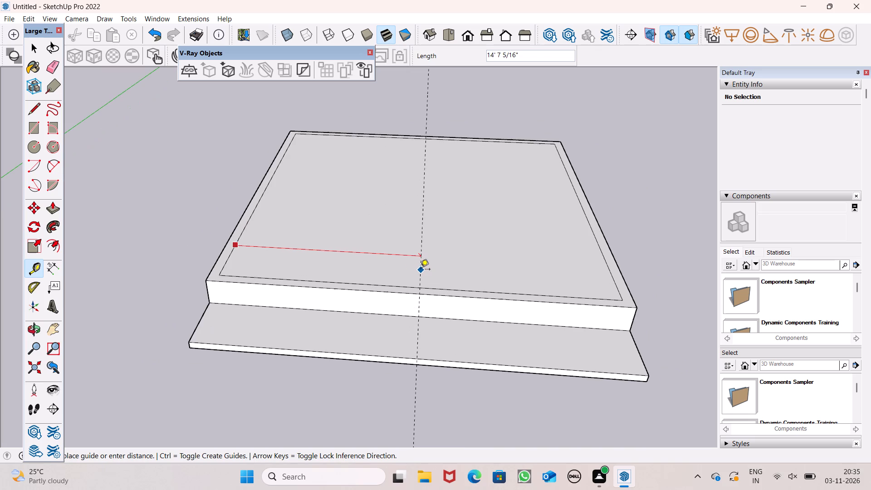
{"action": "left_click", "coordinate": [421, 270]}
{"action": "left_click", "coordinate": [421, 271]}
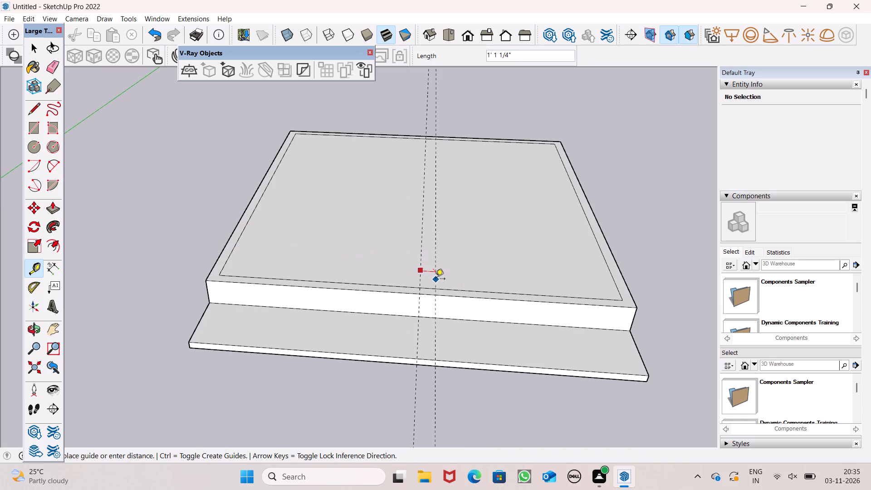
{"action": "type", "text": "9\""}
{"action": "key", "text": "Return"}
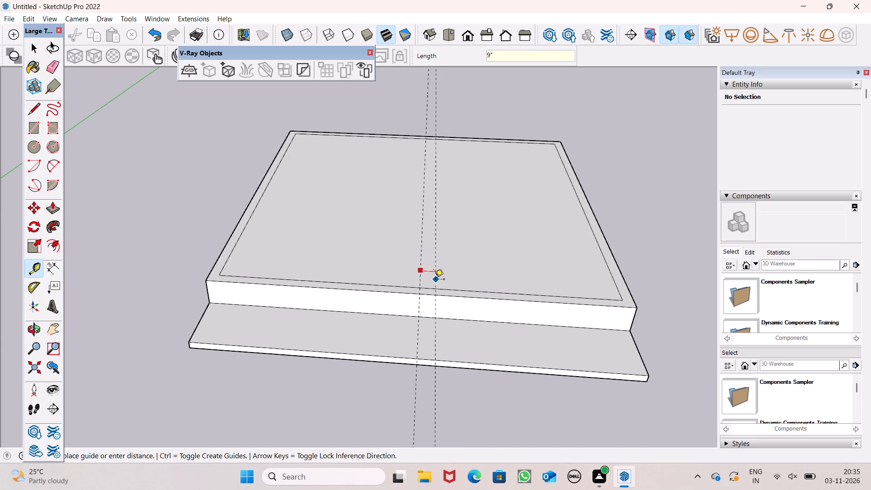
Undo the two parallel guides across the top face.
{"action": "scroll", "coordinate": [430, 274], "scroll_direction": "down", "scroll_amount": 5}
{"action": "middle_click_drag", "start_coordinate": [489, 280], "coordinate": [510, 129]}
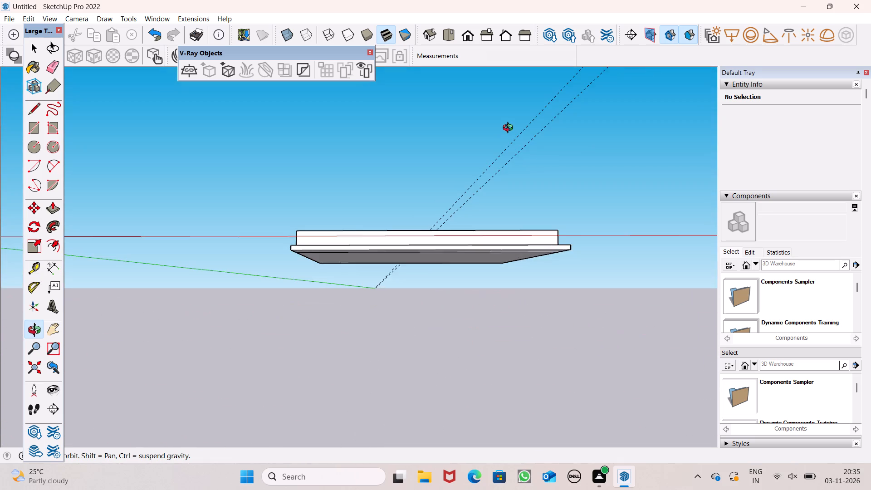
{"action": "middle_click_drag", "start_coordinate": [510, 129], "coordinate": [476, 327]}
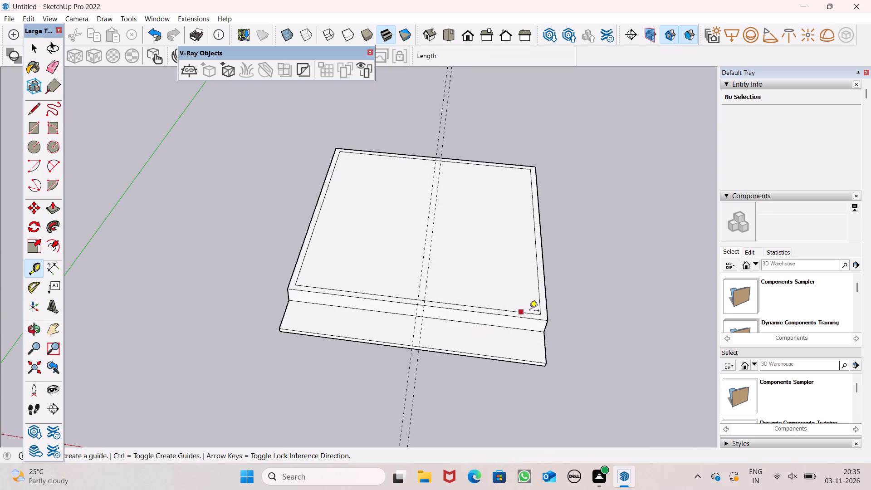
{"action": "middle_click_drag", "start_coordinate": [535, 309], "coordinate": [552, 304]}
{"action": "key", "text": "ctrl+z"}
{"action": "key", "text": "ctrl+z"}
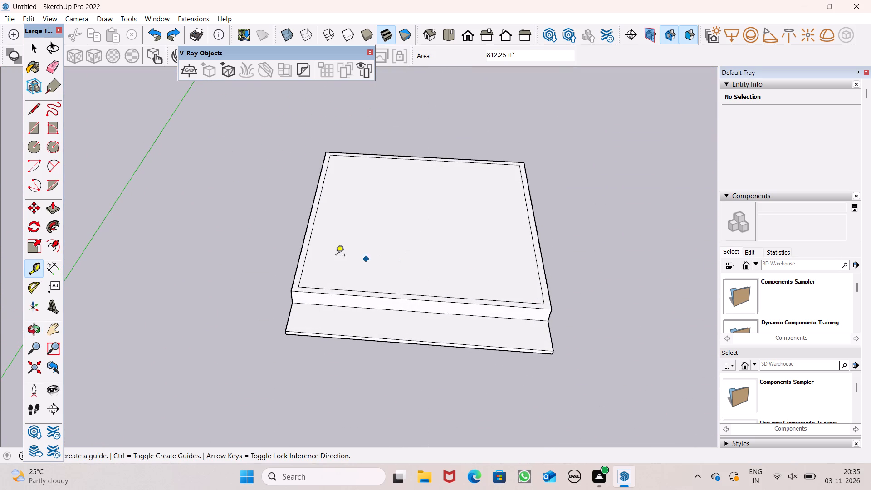
Place a guide about 16' 11 9/16" from the inset outline's side edge and a parallel guide 6" back toward that edge.
{"action": "left_click", "coordinate": [305, 251]}
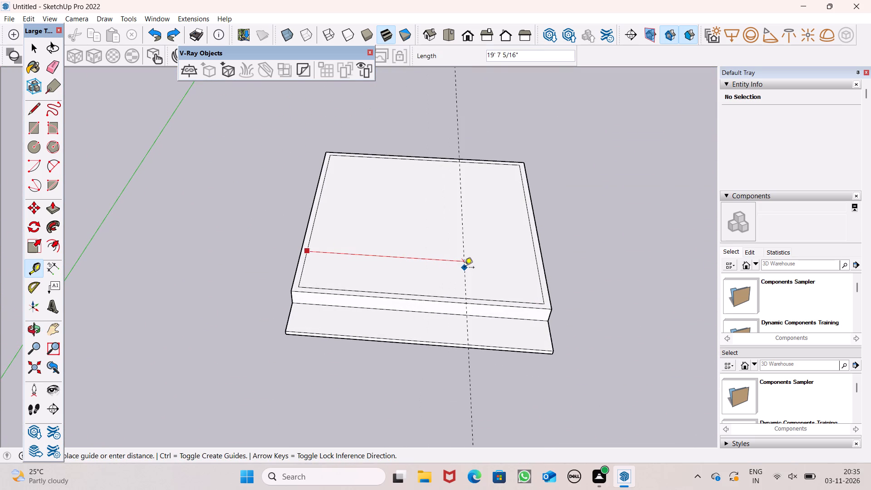
{"action": "scroll", "coordinate": [452, 280], "scroll_direction": "up", "scroll_amount": 1}
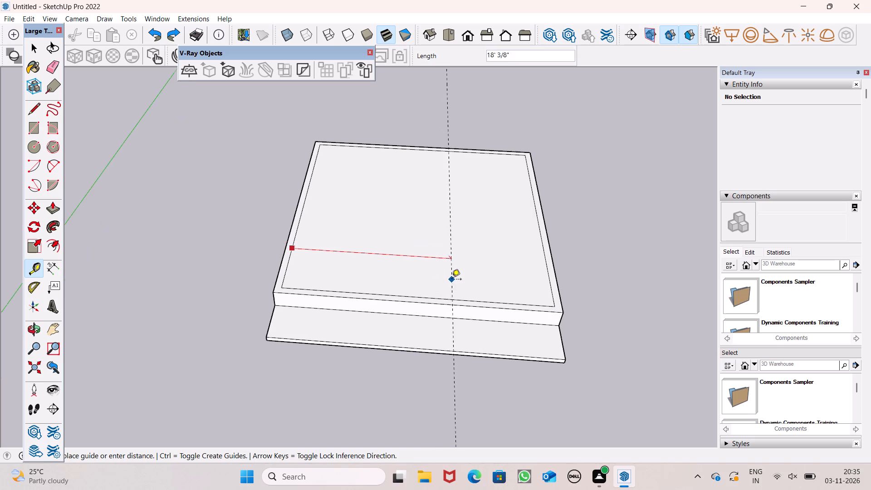
{"action": "scroll", "coordinate": [452, 284], "scroll_direction": "up", "scroll_amount": 2}
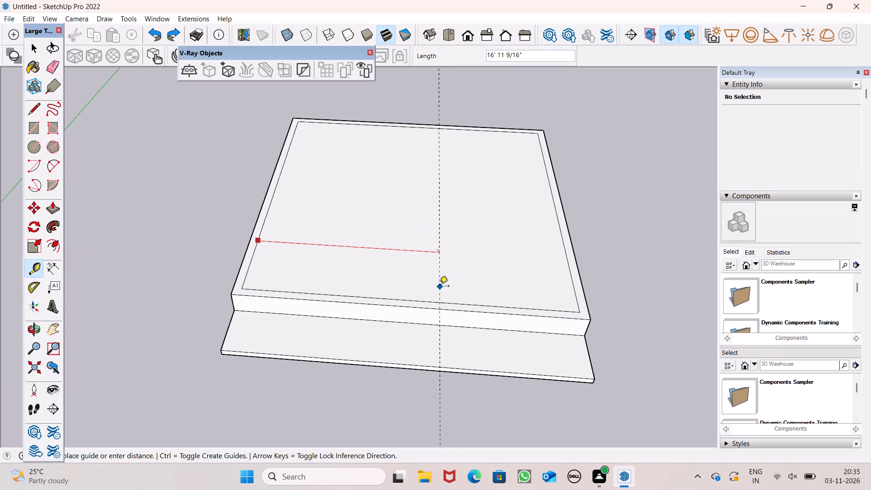
{"action": "left_click", "coordinate": [440, 287]}
{"action": "left_click", "coordinate": [440, 287]}
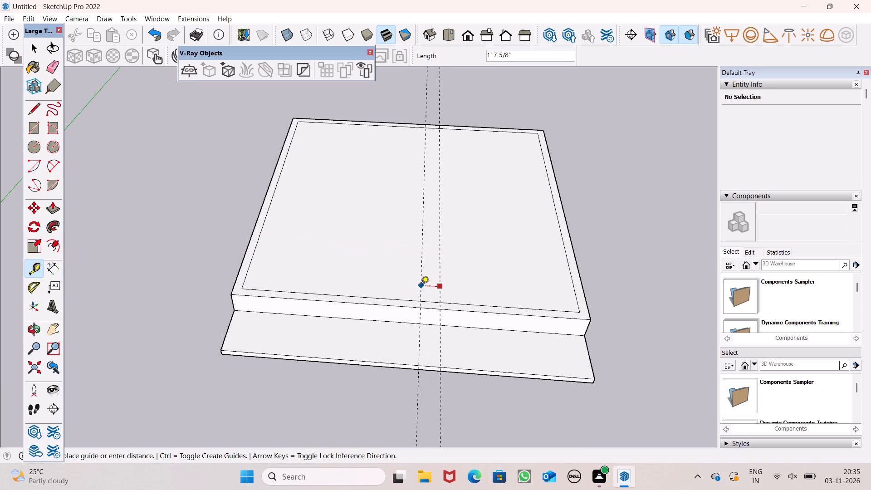
{"action": "type", "text": "6\""}
{"action": "key", "text": "Return"}
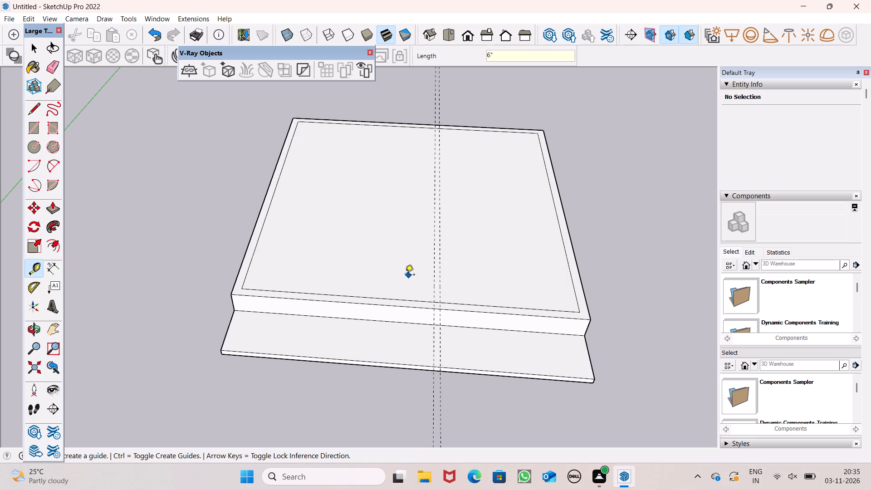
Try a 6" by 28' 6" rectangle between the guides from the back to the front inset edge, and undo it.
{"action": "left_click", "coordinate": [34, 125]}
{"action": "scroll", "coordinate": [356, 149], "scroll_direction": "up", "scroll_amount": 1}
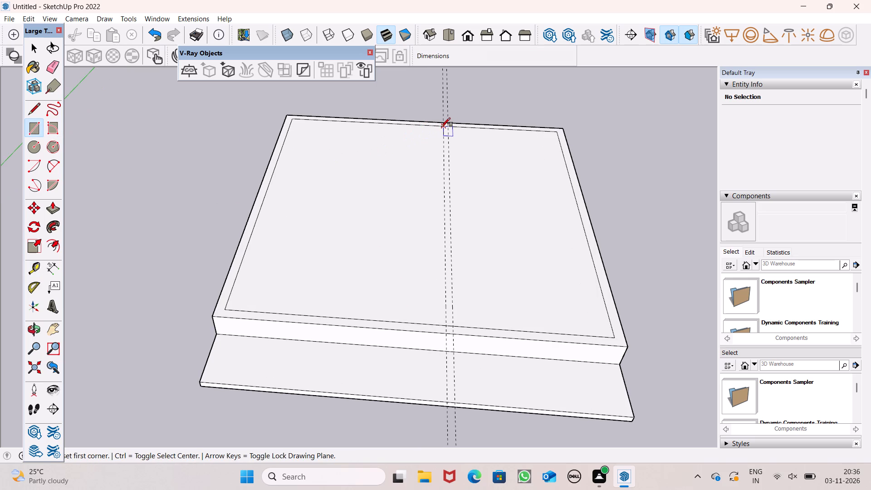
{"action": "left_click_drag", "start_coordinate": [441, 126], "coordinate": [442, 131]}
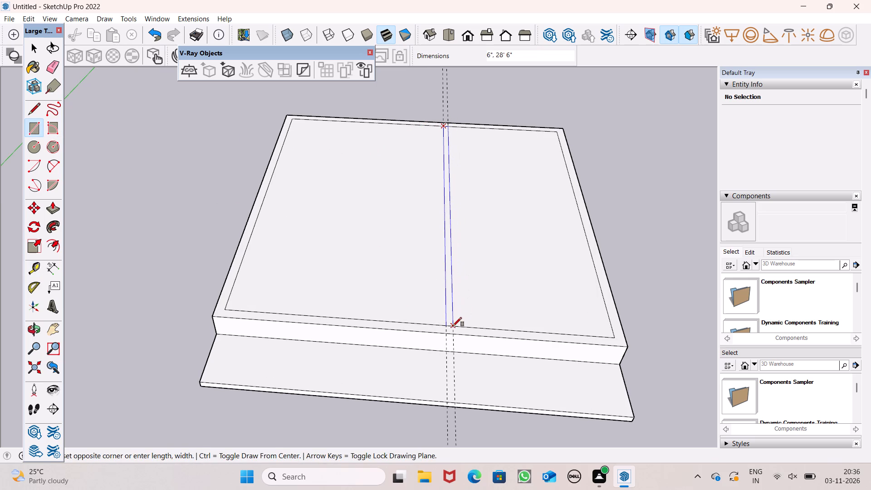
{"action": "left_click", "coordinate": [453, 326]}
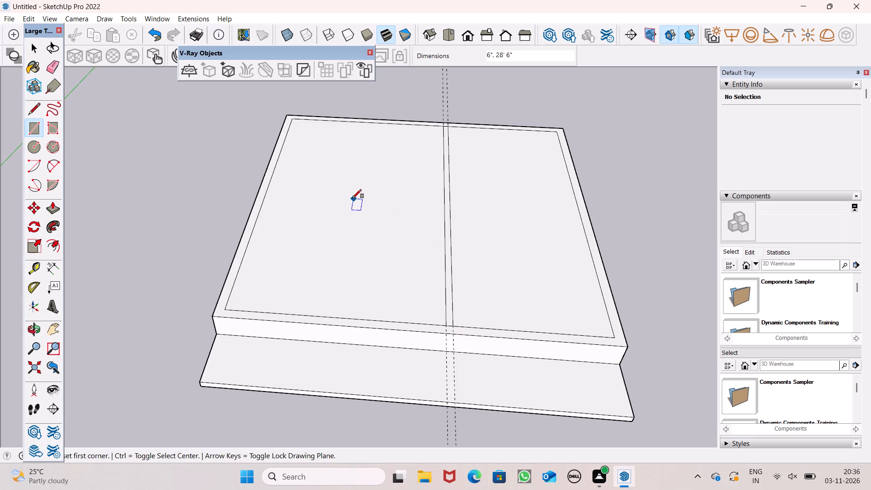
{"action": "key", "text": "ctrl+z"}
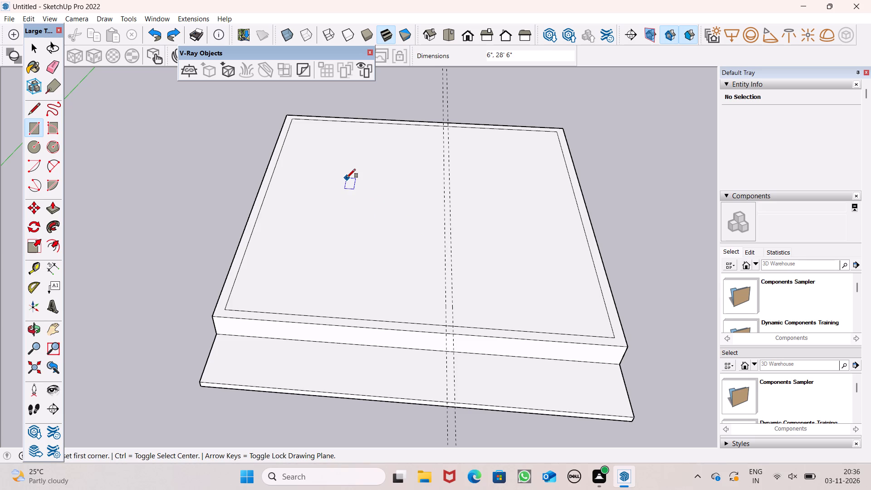
Draw a 6" by 29' 3" partition rectangle between the guides from the back inset edge to the plinth's front edge.
{"action": "left_click", "coordinate": [445, 127]}
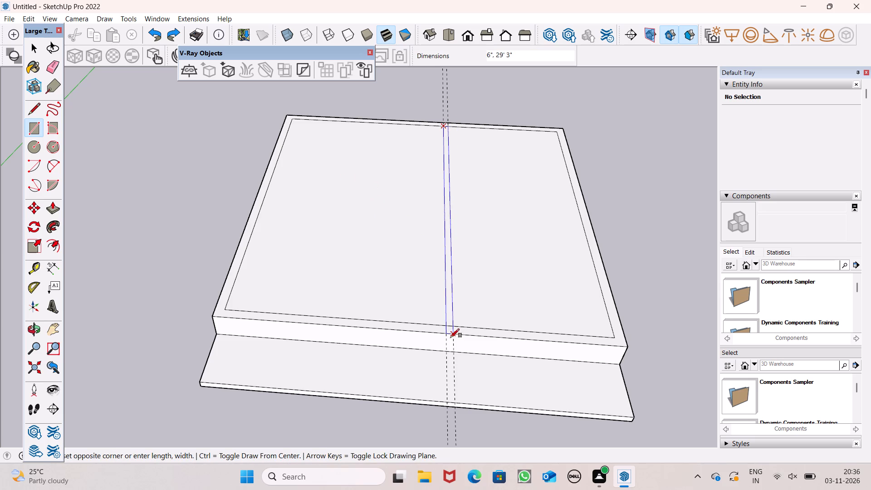
{"action": "left_click", "coordinate": [450, 336]}
{"action": "key", "text": "space"}
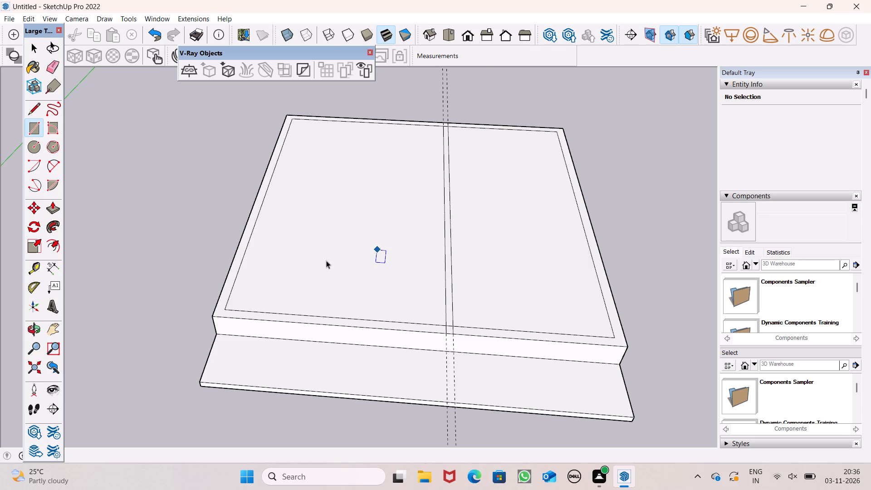
Erase both guides running along the partition strip.
{"action": "left_click", "coordinate": [59, 64]}
{"action": "left_click_drag", "start_coordinate": [432, 114], "coordinate": [475, 103]}
{"action": "left_click", "coordinate": [475, 103]}
{"action": "left_click_drag", "start_coordinate": [468, 103], "coordinate": [436, 108]}
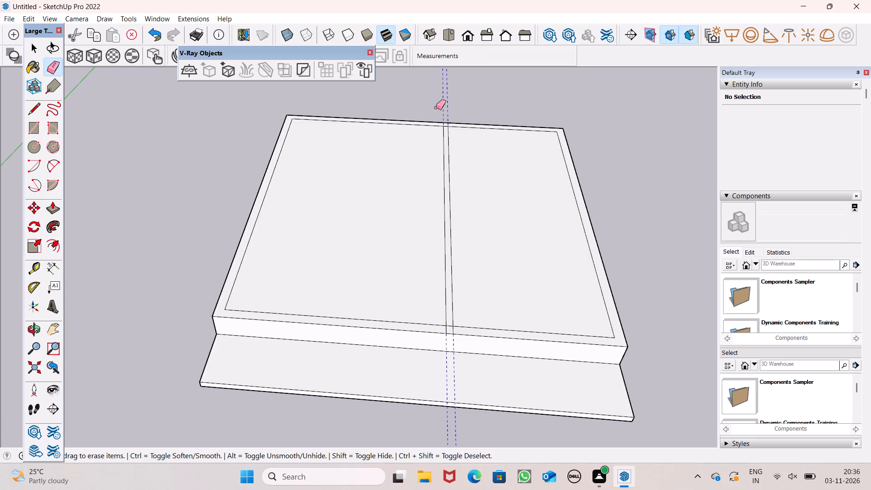
{"action": "left_click_drag", "start_coordinate": [436, 108], "coordinate": [435, 108]}
Erase the line segments separating the partition strip from the front and back wall outlines.
{"action": "scroll", "coordinate": [475, 333], "scroll_direction": "up", "scroll_amount": 7}
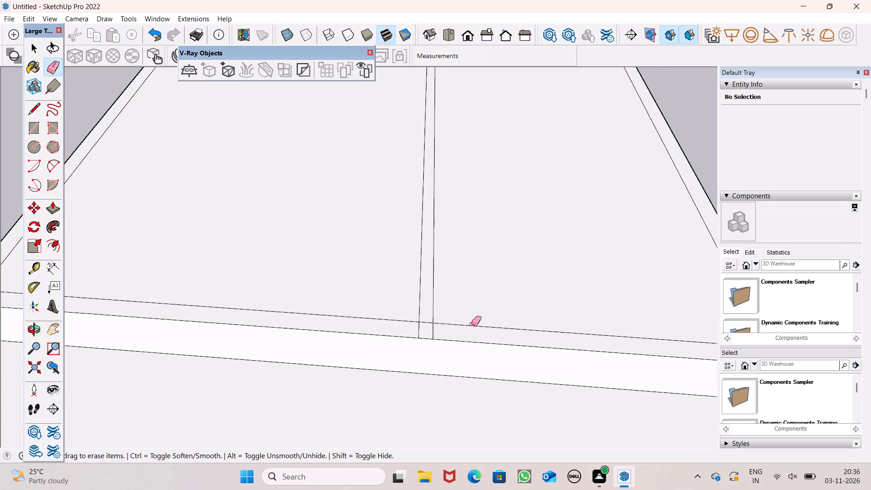
{"action": "scroll", "coordinate": [439, 326], "scroll_direction": "up", "scroll_amount": 5}
{"action": "left_click_drag", "start_coordinate": [399, 332], "coordinate": [417, 317]}
{"action": "scroll", "coordinate": [391, 348], "scroll_direction": "down", "scroll_amount": 2}
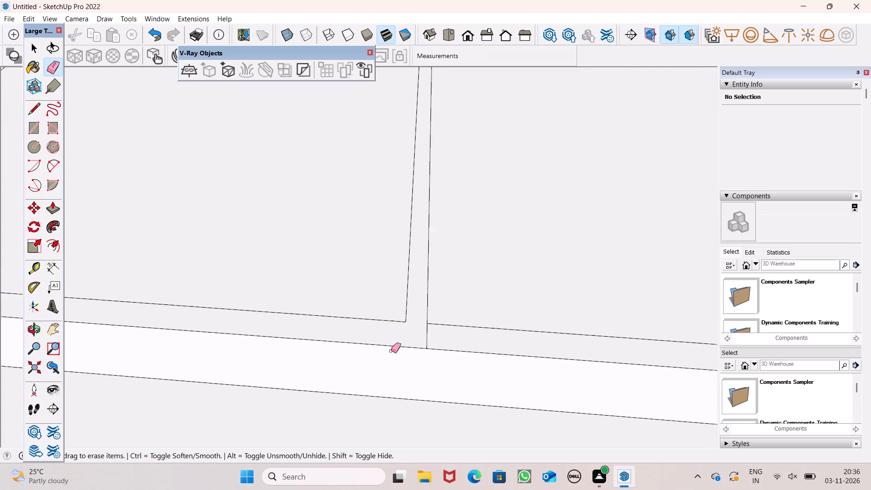
{"action": "scroll", "coordinate": [391, 351], "scroll_direction": "down", "scroll_amount": 9}
{"action": "scroll", "coordinate": [442, 91], "scroll_direction": "up", "scroll_amount": 7}
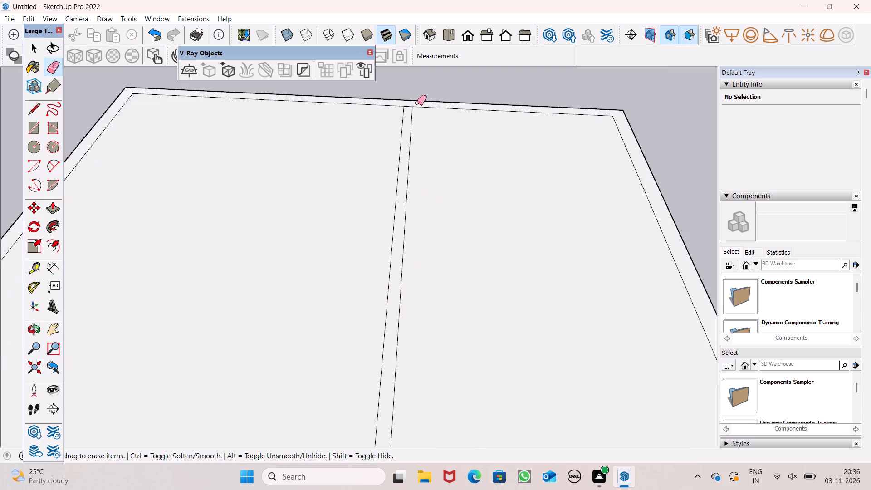
{"action": "scroll", "coordinate": [417, 103], "scroll_direction": "up", "scroll_amount": 2}
{"action": "left_click", "coordinate": [405, 106]}
Draw a 9" line from the smaller room's front inset corner to the plinth's front edge.
{"action": "scroll", "coordinate": [413, 97], "scroll_direction": "down", "scroll_amount": 6}
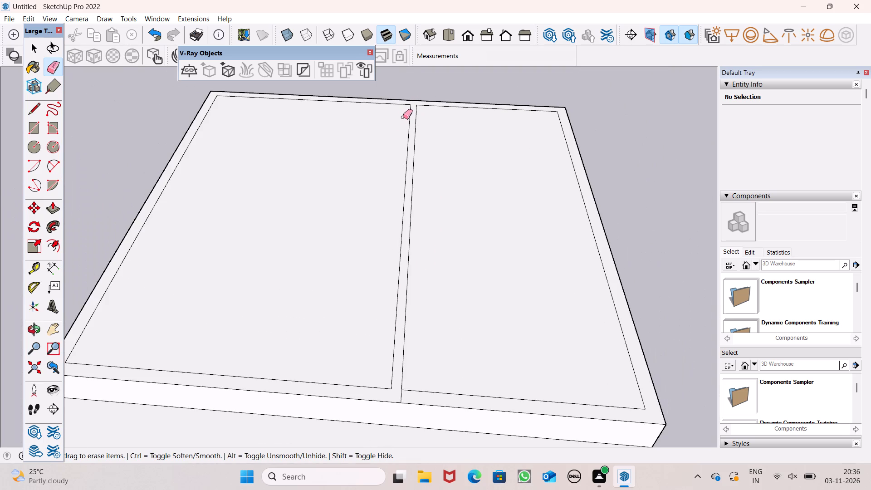
{"action": "scroll", "coordinate": [391, 130], "scroll_direction": "down", "scroll_amount": 1}
{"action": "left_click", "coordinate": [33, 107]}
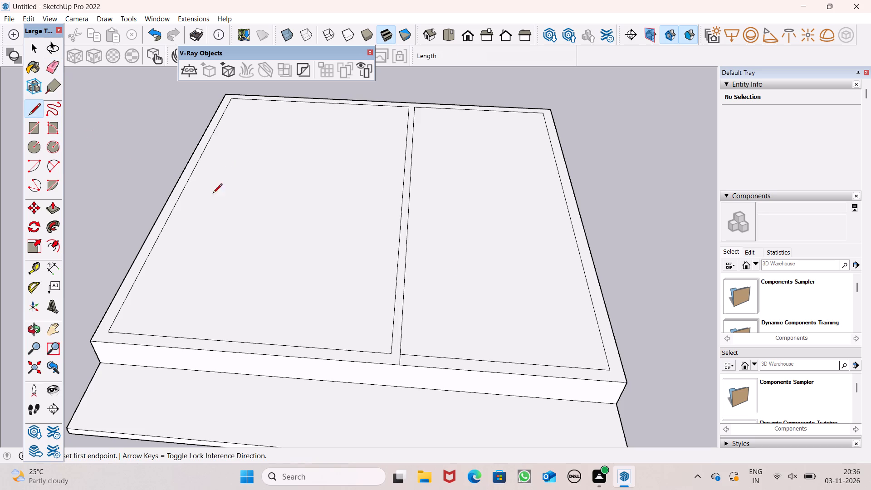
{"action": "scroll", "coordinate": [433, 264], "scroll_direction": "down", "scroll_amount": 2}
{"action": "scroll", "coordinate": [517, 355], "scroll_direction": "up", "scroll_amount": 5}
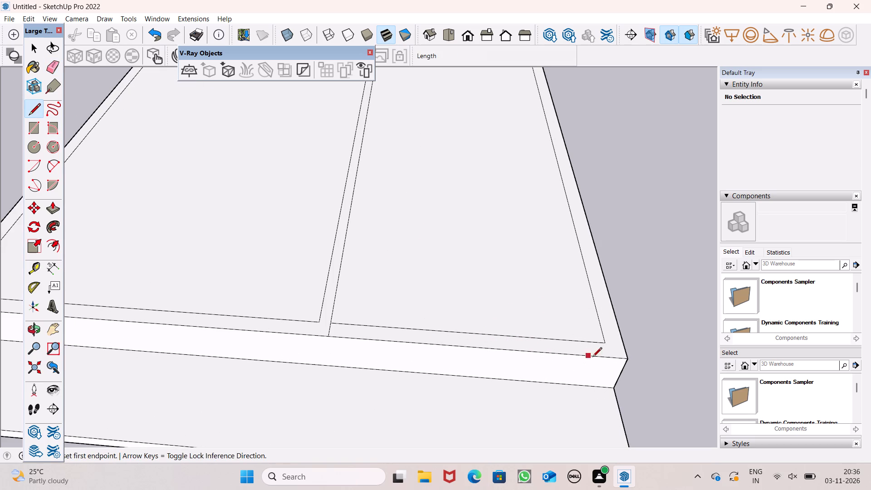
{"action": "left_click", "coordinate": [603, 342]}
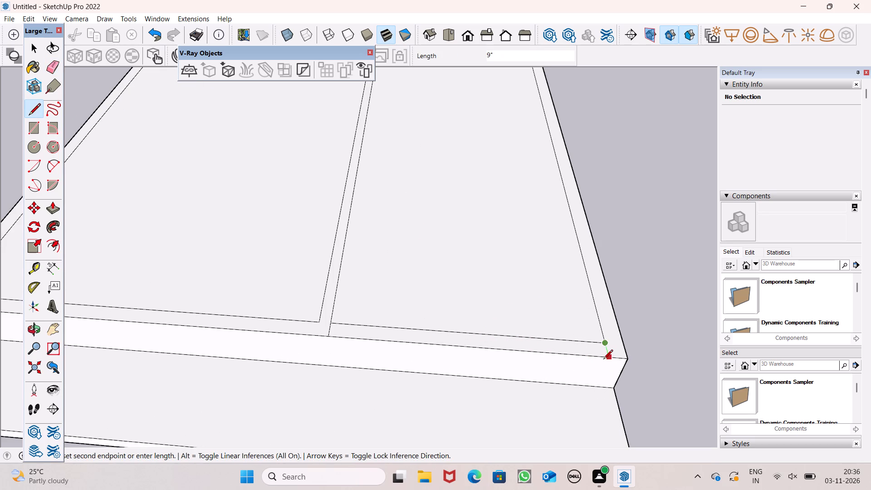
{"action": "left_click", "coordinate": [603, 360]}
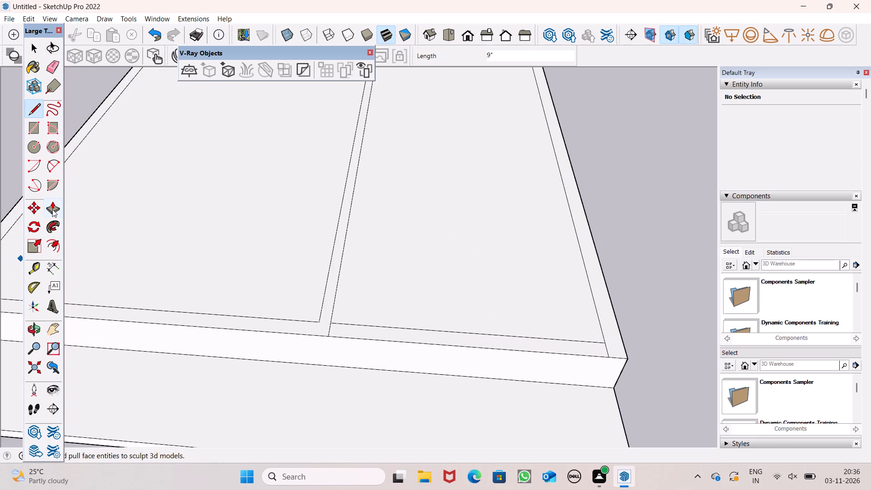
Push/Pull the connected wall outline face up 10'.
{"action": "left_click", "coordinate": [52, 209]}
{"action": "left_click_drag", "start_coordinate": [321, 323], "coordinate": [317, 264], "text": "ctrl"}
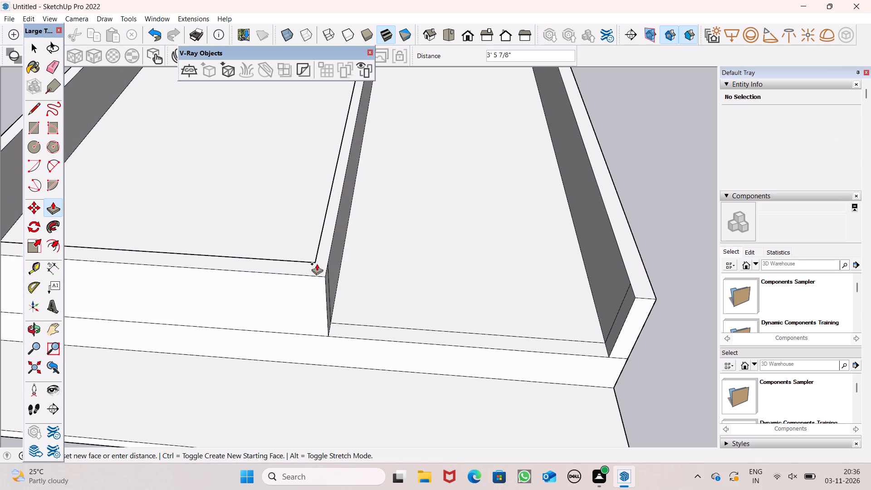
{"action": "left_click_drag", "start_coordinate": [317, 264], "coordinate": [317, 263], "text": "ctrl"}
{"action": "type", "text": "10'"}
{"action": "key", "text": "Return"}
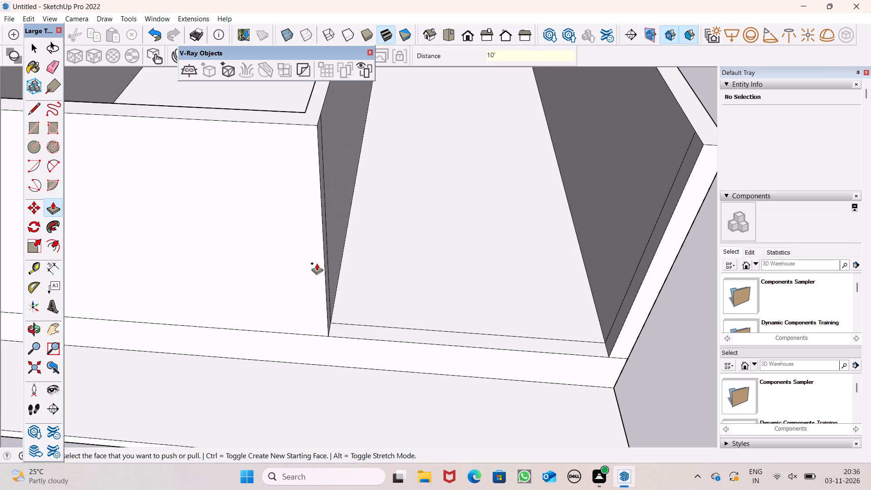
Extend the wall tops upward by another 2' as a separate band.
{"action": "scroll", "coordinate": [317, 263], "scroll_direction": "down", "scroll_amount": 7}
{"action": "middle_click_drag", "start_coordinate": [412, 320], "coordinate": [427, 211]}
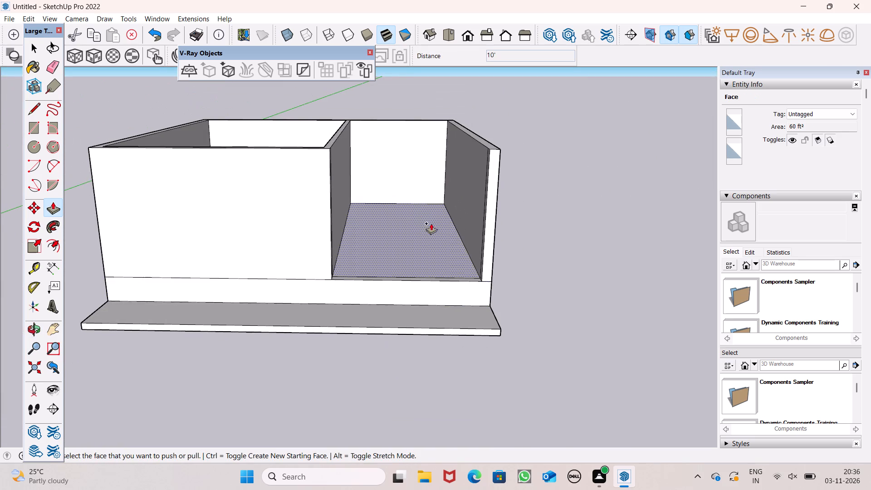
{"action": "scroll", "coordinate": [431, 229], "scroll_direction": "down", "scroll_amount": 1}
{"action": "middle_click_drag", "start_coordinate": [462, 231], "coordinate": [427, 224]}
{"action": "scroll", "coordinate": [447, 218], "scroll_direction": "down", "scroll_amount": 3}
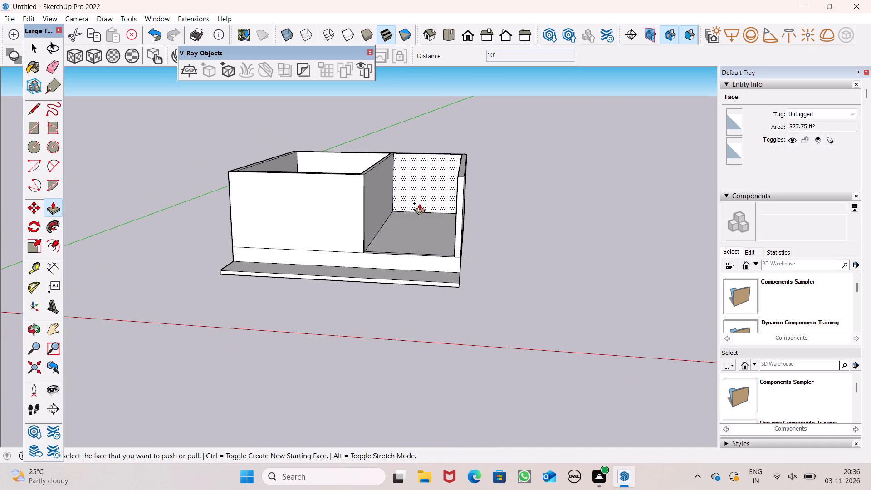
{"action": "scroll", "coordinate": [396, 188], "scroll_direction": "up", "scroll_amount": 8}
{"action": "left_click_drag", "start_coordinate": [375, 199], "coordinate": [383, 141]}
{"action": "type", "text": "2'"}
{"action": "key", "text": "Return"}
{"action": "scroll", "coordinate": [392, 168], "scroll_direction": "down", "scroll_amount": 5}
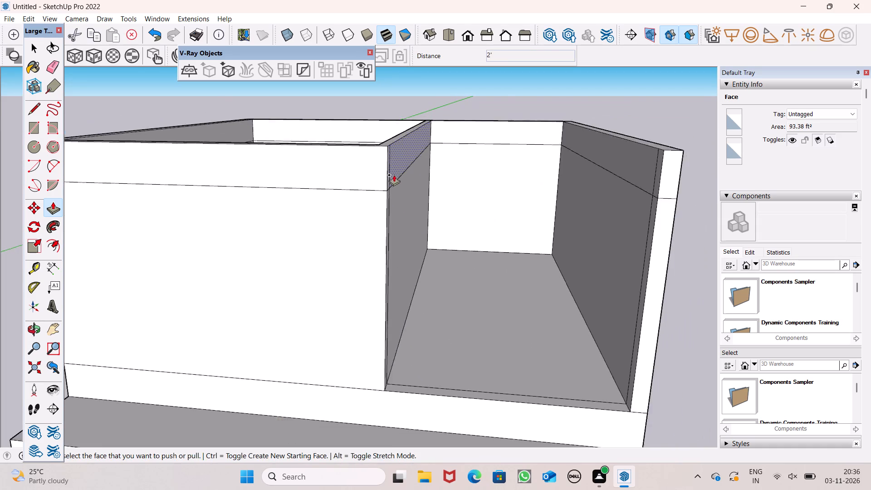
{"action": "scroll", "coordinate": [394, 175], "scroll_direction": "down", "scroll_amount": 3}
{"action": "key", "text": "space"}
Check the added top band's height with a dimension at the partition wall's front corner.
{"action": "left_click", "coordinate": [50, 262]}
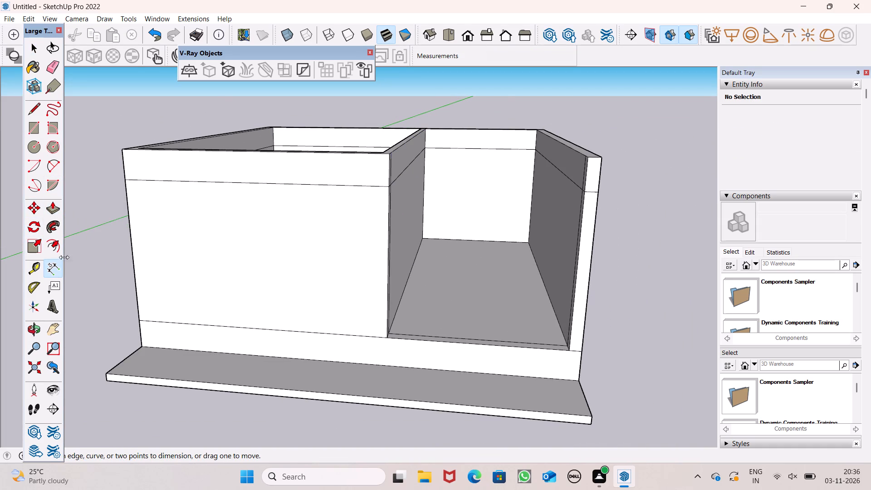
{"action": "scroll", "coordinate": [392, 161], "scroll_direction": "up", "scroll_amount": 4}
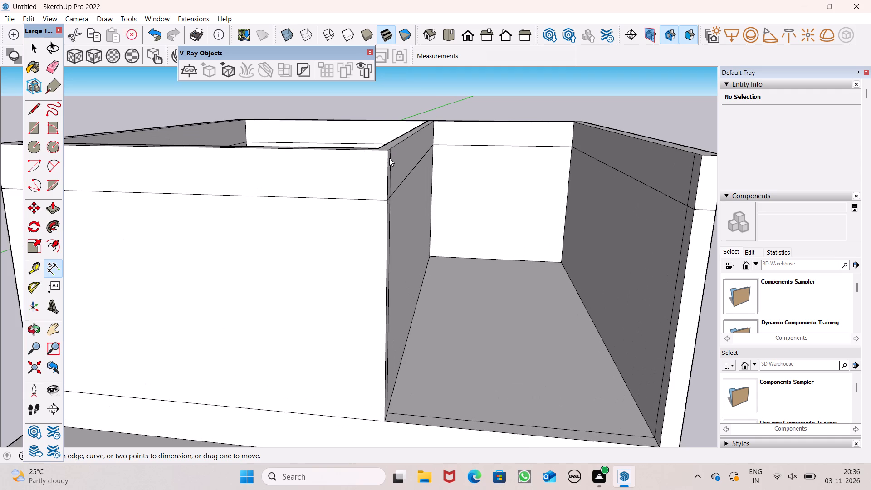
{"action": "left_click", "coordinate": [386, 152]}
{"action": "key", "text": "space"}
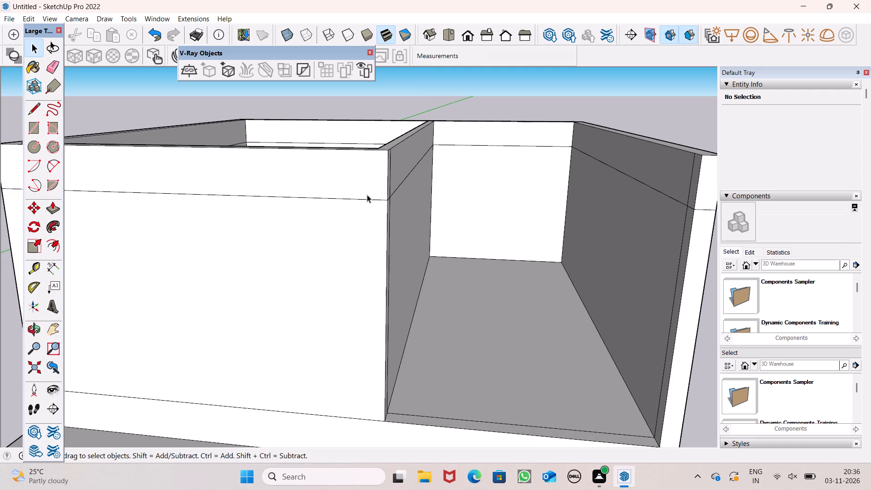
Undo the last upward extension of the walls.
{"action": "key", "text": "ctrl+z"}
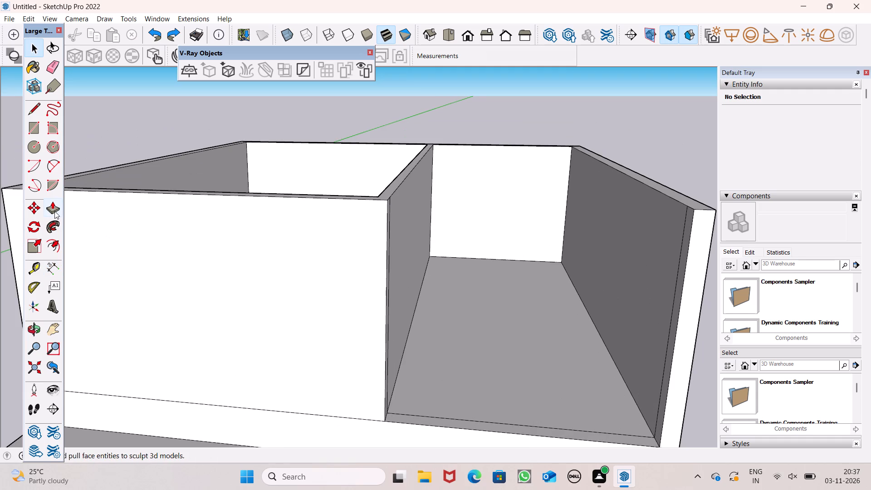
Extend the wall tops upward by 1' 5" with Push/Pull.
{"action": "left_click", "coordinate": [54, 211]}
{"action": "scroll", "coordinate": [357, 174], "scroll_direction": "up", "scroll_amount": 6}
{"action": "scroll", "coordinate": [440, 203], "scroll_direction": "down", "scroll_amount": 7}
{"action": "left_click_drag", "start_coordinate": [444, 218], "coordinate": [444, 212]}
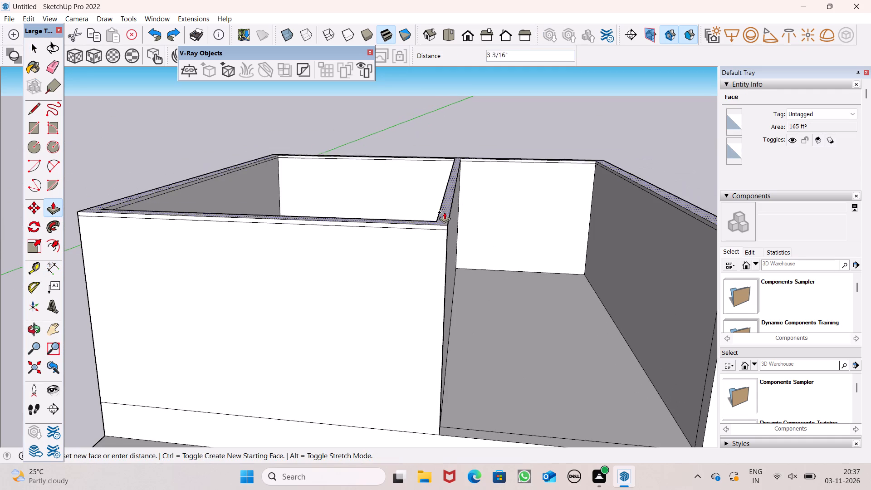
{"action": "left_click_drag", "start_coordinate": [444, 212], "coordinate": [444, 164]}
{"action": "type", "text": "1'5\""}
{"action": "key", "text": "Return"}
{"action": "key", "text": "space"}
Check the new top band's height with a dimension at the partition wall's front corner.
{"action": "scroll", "coordinate": [250, 162], "scroll_direction": "down", "scroll_amount": 3}
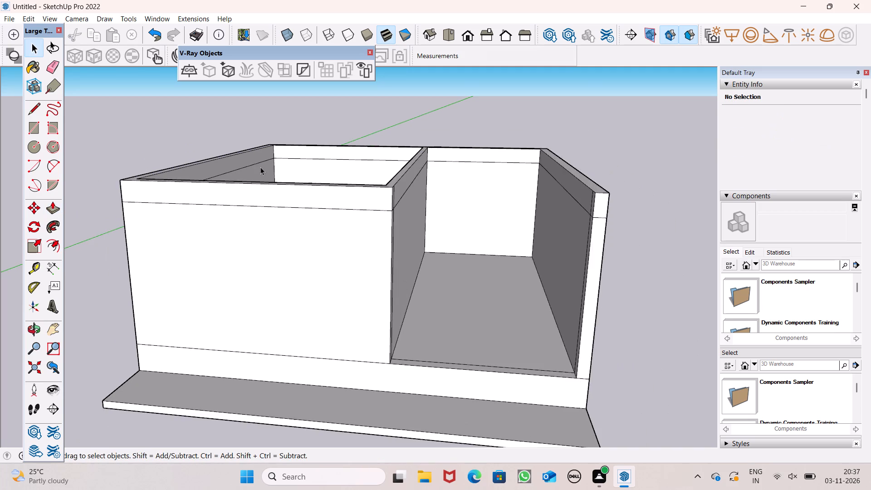
{"action": "middle_click_drag", "start_coordinate": [328, 161], "coordinate": [335, 156]}
{"action": "left_click", "coordinate": [50, 265]}
{"action": "scroll", "coordinate": [285, 198], "scroll_direction": "up", "scroll_amount": 2}
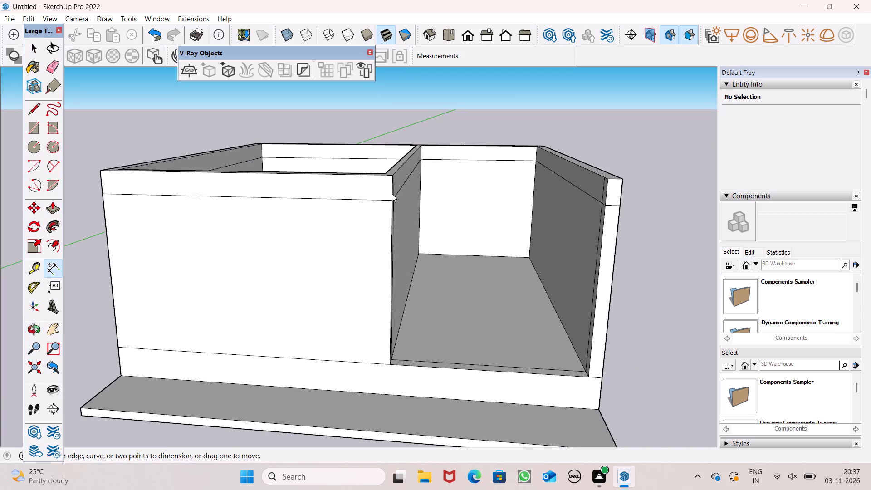
{"action": "scroll", "coordinate": [406, 198], "scroll_direction": "up", "scroll_amount": 4}
{"action": "left_click", "coordinate": [387, 157]}
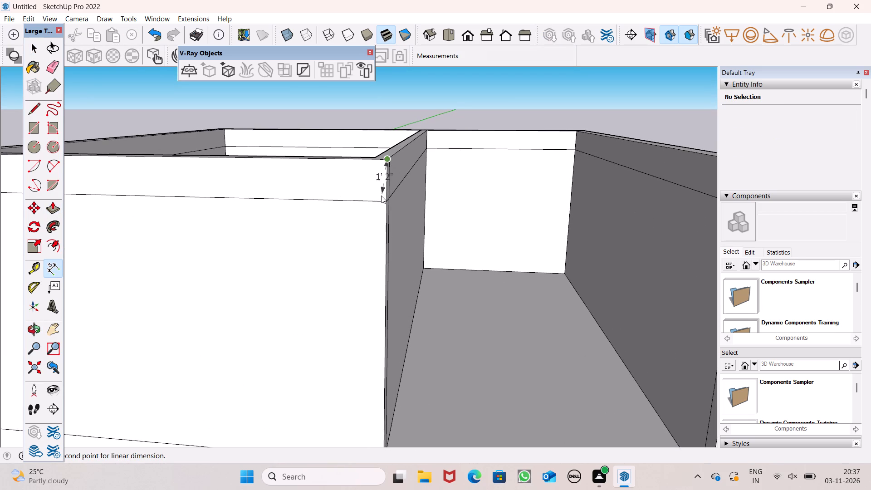
{"action": "key", "text": "space"}
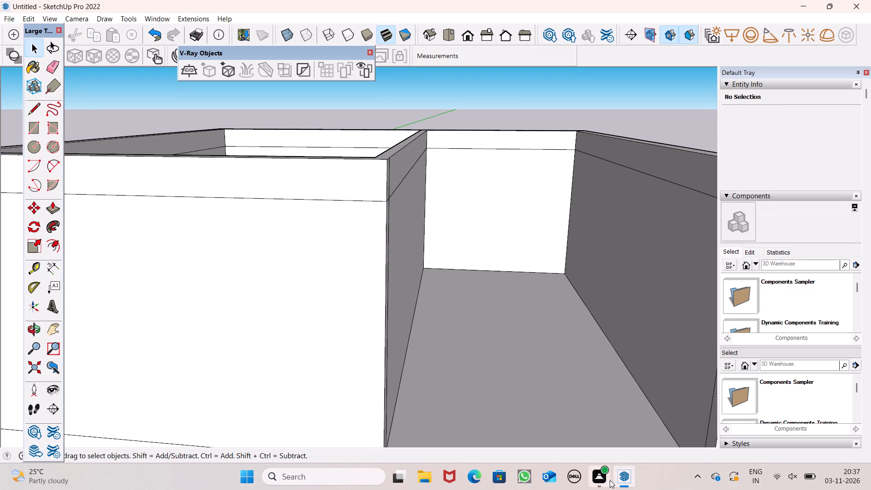
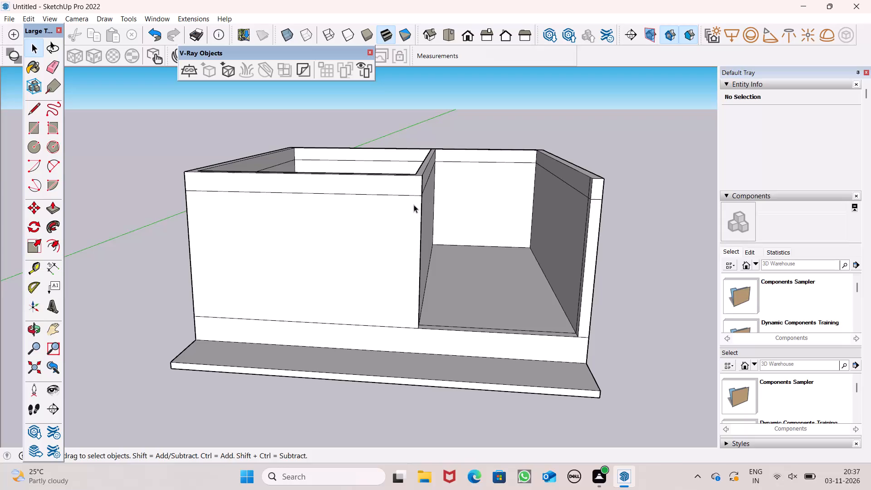
Draw a line along the closed room's inner top edge to cap the room with a roof face.
{"action": "scroll", "coordinate": [414, 205], "scroll_direction": "down", "scroll_amount": 1}
{"action": "middle_click_drag", "start_coordinate": [458, 211], "coordinate": [411, 192]}
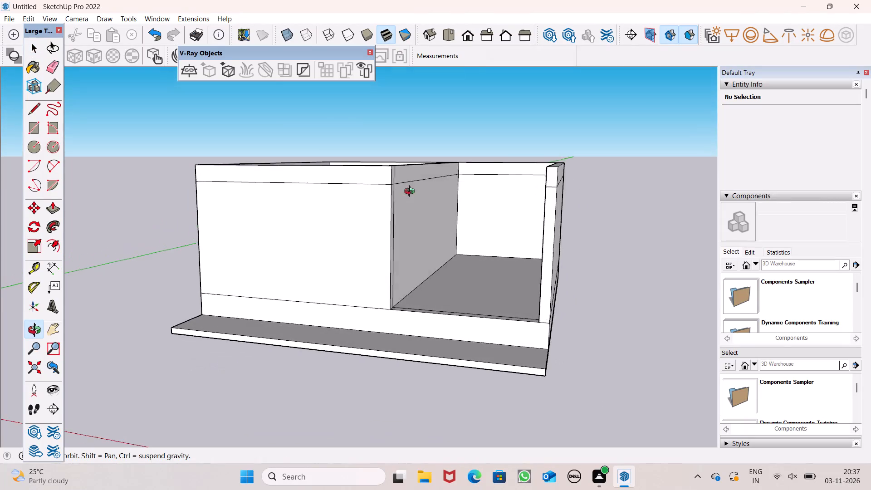
{"action": "middle_click_drag", "start_coordinate": [411, 192], "coordinate": [477, 225]}
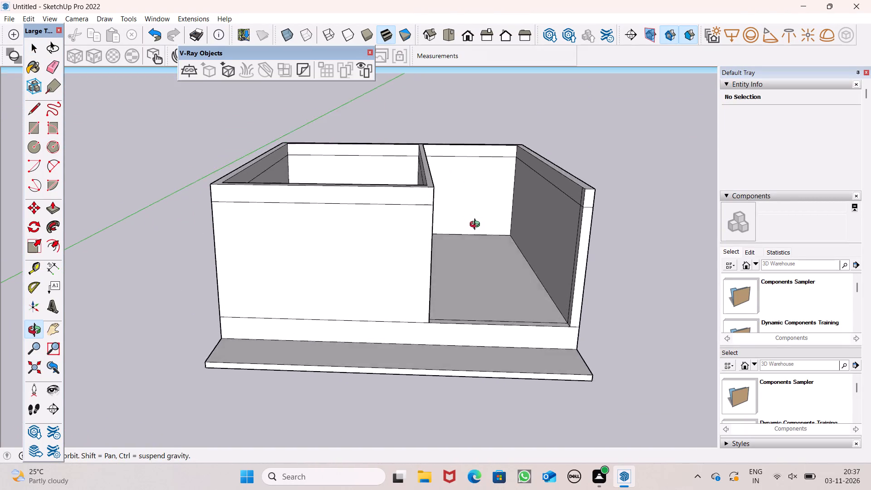
{"action": "middle_click_drag", "start_coordinate": [477, 225], "coordinate": [487, 261]}
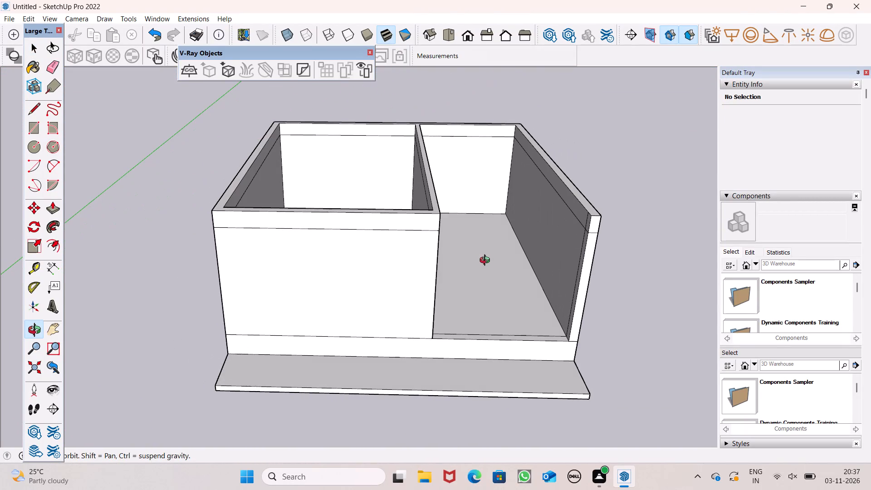
{"action": "middle_click_drag", "start_coordinate": [487, 261], "coordinate": [481, 263]}
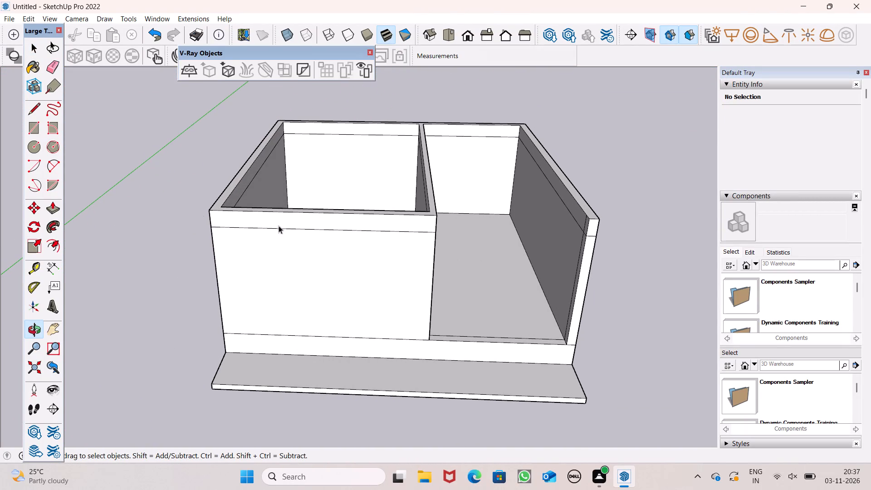
{"action": "left_click", "coordinate": [31, 108]}
{"action": "scroll", "coordinate": [311, 218], "scroll_direction": "up", "scroll_amount": 3}
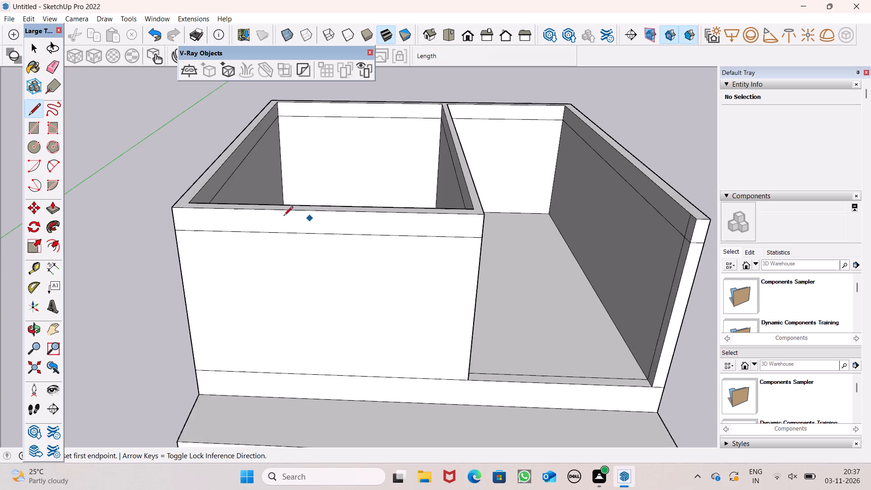
{"action": "scroll", "coordinate": [284, 216], "scroll_direction": "up", "scroll_amount": 1}
{"action": "left_click", "coordinate": [176, 197]}
{"action": "left_click", "coordinate": [195, 204]}
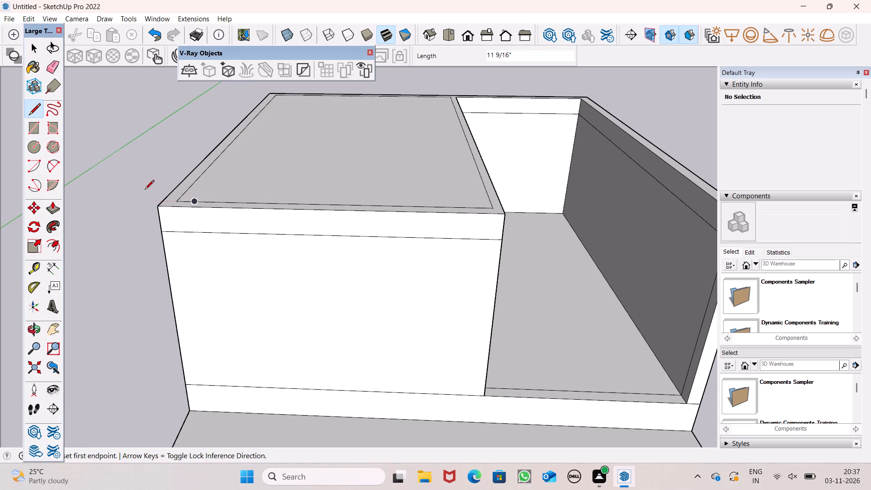
{"action": "key", "text": "space"}
Push/Pull the new roof face inside the closed room's wall tops by 5".
{"action": "middle_click_drag", "start_coordinate": [55, 188], "coordinate": [55, 208]}
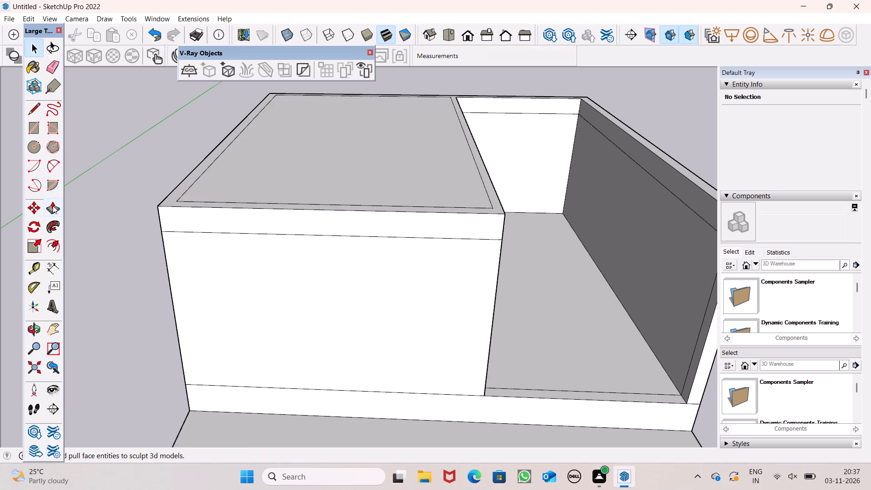
{"action": "middle_click", "coordinate": [98, 178]}
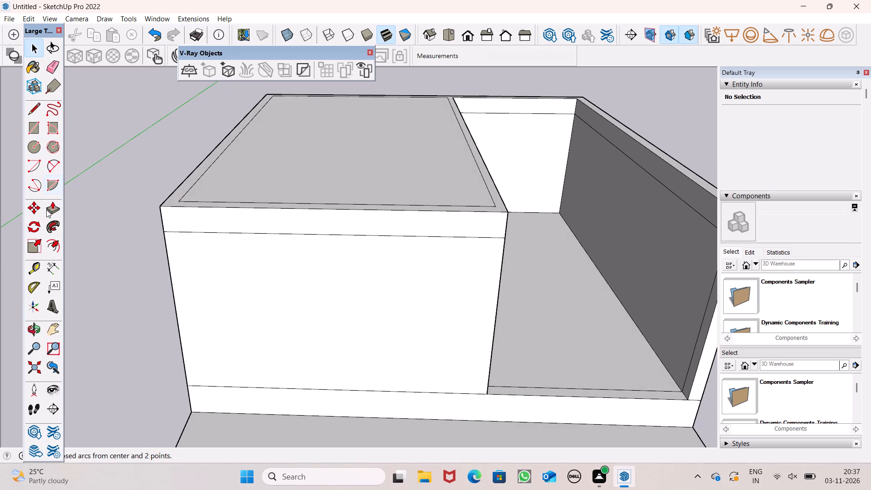
{"action": "left_click_drag", "start_coordinate": [48, 208], "coordinate": [54, 209]}
{"action": "scroll", "coordinate": [216, 195], "scroll_direction": "up", "scroll_amount": 4}
{"action": "left_click", "coordinate": [254, 189]}
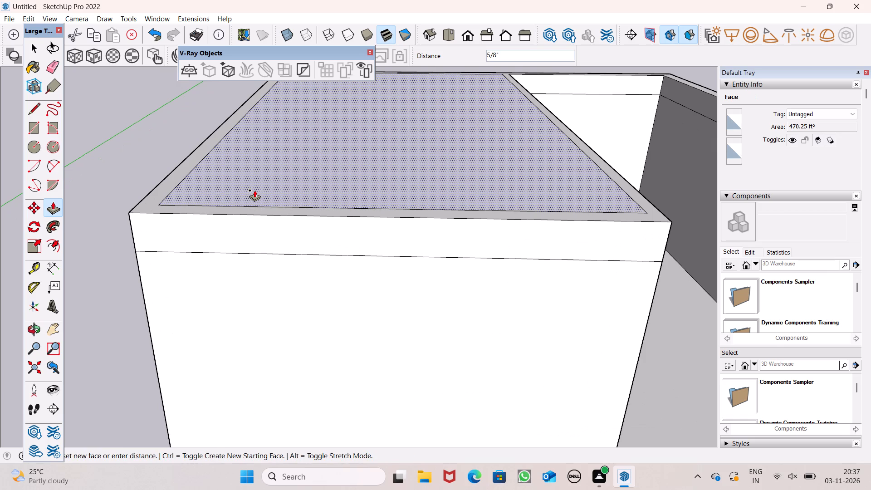
{"action": "key", "text": "5"}
{"action": "key", "text": "shift+quotedbl"}
{"action": "key", "text": "Return"}
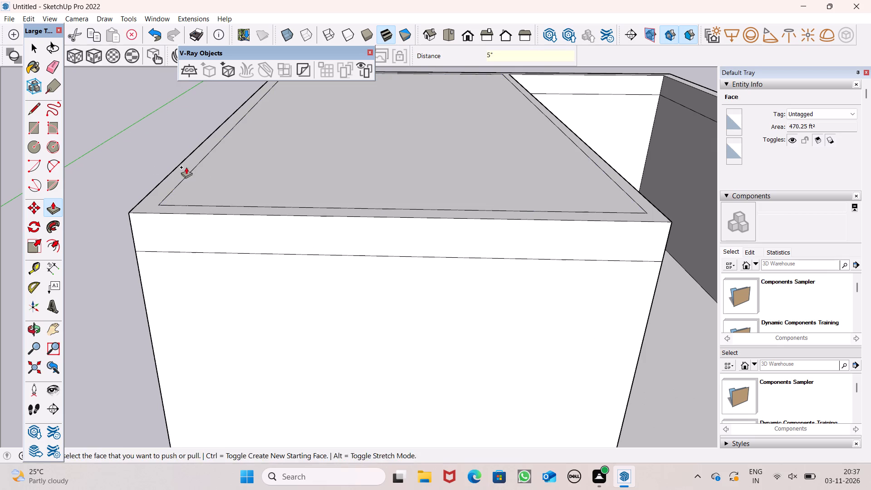
{"action": "key", "text": "space"}
Draw a 3' by 1' rectangle on the ground beside the open-front room's side of the building.
{"action": "scroll", "coordinate": [140, 170], "scroll_direction": "down", "scroll_amount": 5}
{"action": "left_click", "coordinate": [30, 124]}
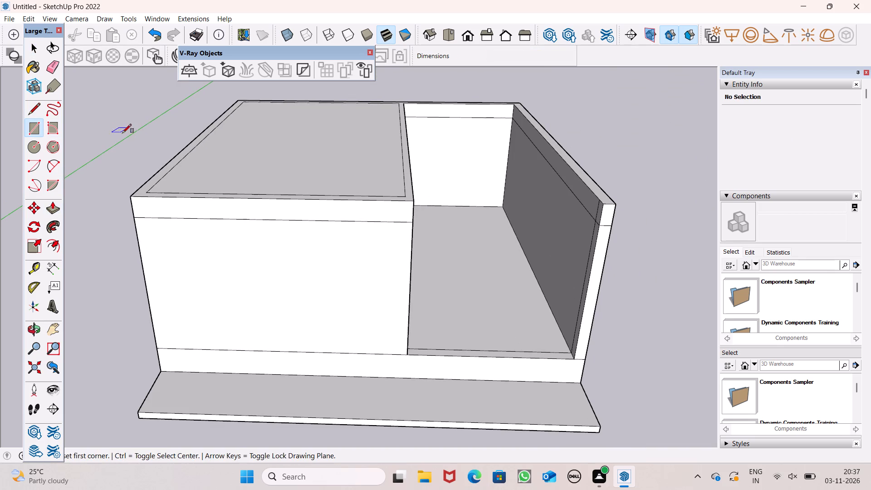
{"action": "key", "text": "space"}
{"action": "scroll", "coordinate": [102, 154], "scroll_direction": "down", "scroll_amount": 3}
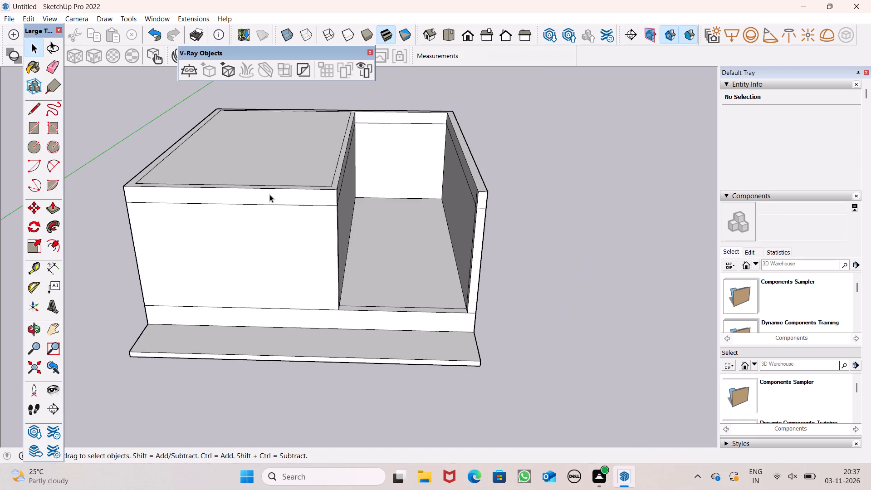
{"action": "scroll", "coordinate": [201, 174], "scroll_direction": "up", "scroll_amount": 1}
{"action": "scroll", "coordinate": [107, 172], "scroll_direction": "down", "scroll_amount": 4}
{"action": "scroll", "coordinate": [443, 233], "scroll_direction": "up", "scroll_amount": 1}
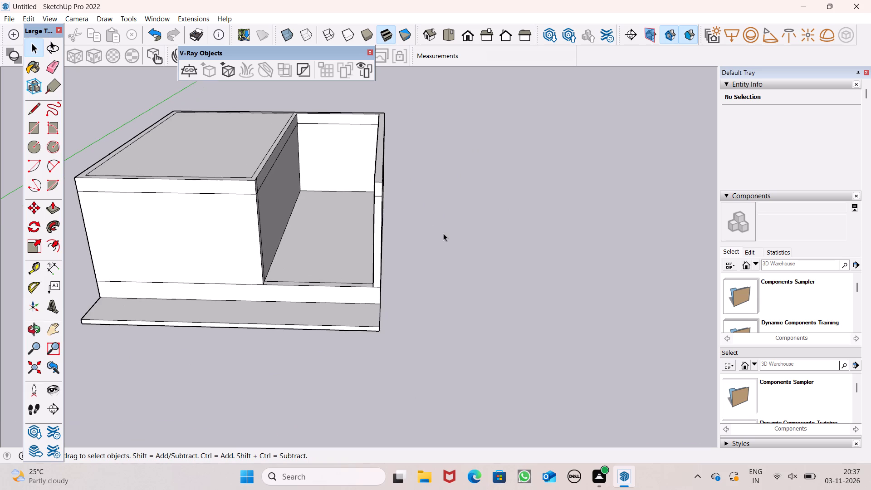
{"action": "left_click", "coordinate": [36, 133]}
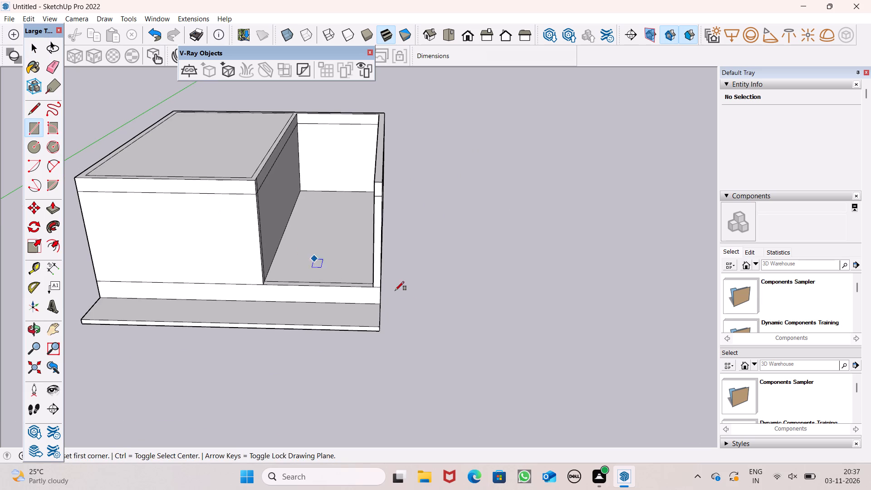
{"action": "left_click", "coordinate": [449, 314]}
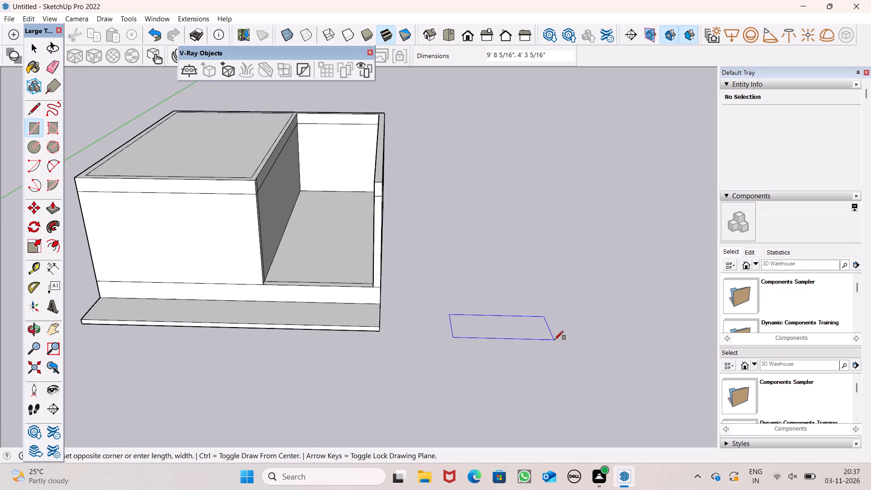
{"action": "type", "text": "3'"}
{"action": "type", "text": ",1'"}
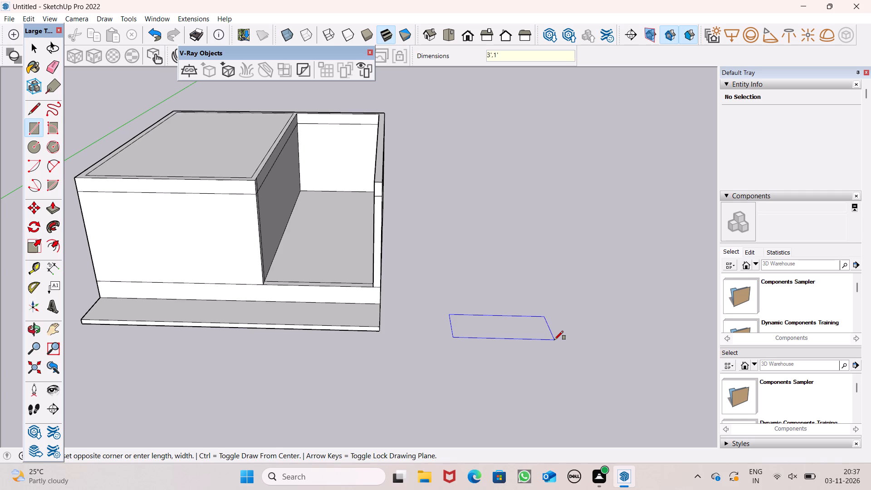
{"action": "key", "text": "Return"}
{"action": "key", "text": "space"}
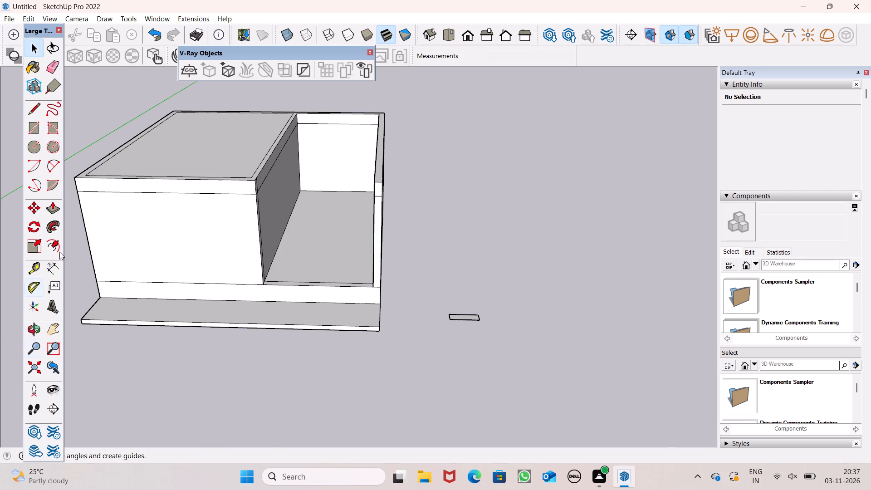
Push/Pull the 3' by 1' rectangle upward 8" to make a step block.
{"action": "left_click", "coordinate": [45, 209]}
{"action": "scroll", "coordinate": [302, 294], "scroll_direction": "up", "scroll_amount": 6}
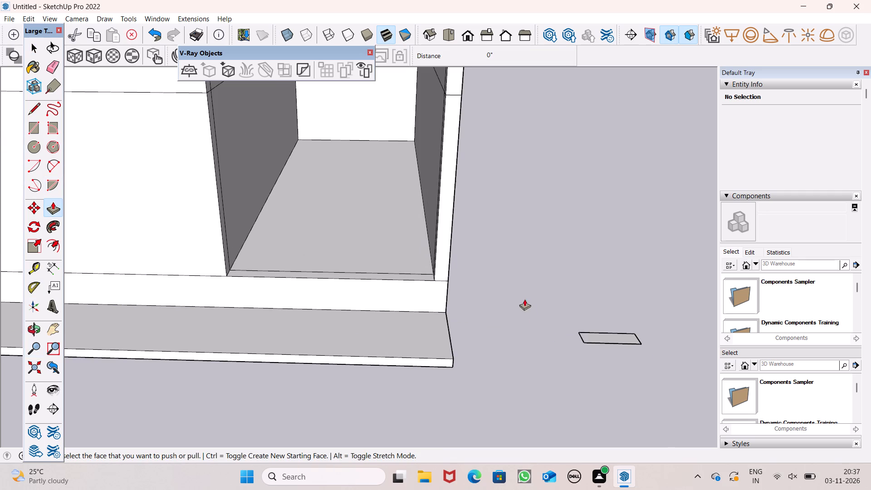
{"action": "scroll", "coordinate": [497, 315], "scroll_direction": "down", "scroll_amount": 4}
{"action": "scroll", "coordinate": [584, 329], "scroll_direction": "up", "scroll_amount": 10}
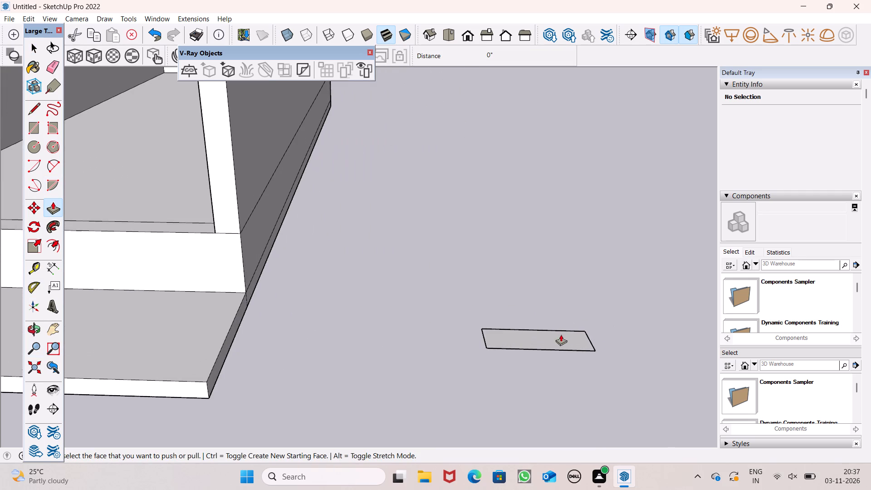
{"action": "left_click_drag", "start_coordinate": [557, 340], "coordinate": [554, 272]}
{"action": "key", "text": "9"}
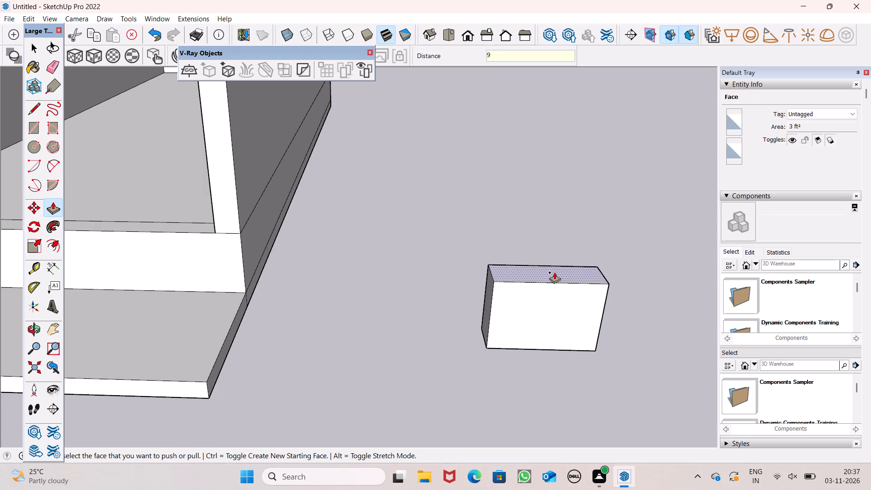
{"action": "key", "text": "BackSpace"}
{"action": "key", "text": "8"}
{"action": "key", "text": "shift+quotedbl"}
{"action": "key", "text": "Return"}
{"action": "key", "text": "space"}
Lengthen the step block by pulling its end face outward, to a volume of about 3.1 ft³.
{"action": "scroll", "coordinate": [514, 290], "scroll_direction": "down", "scroll_amount": 4}
{"action": "middle_click_drag", "start_coordinate": [554, 326], "coordinate": [391, 291]}
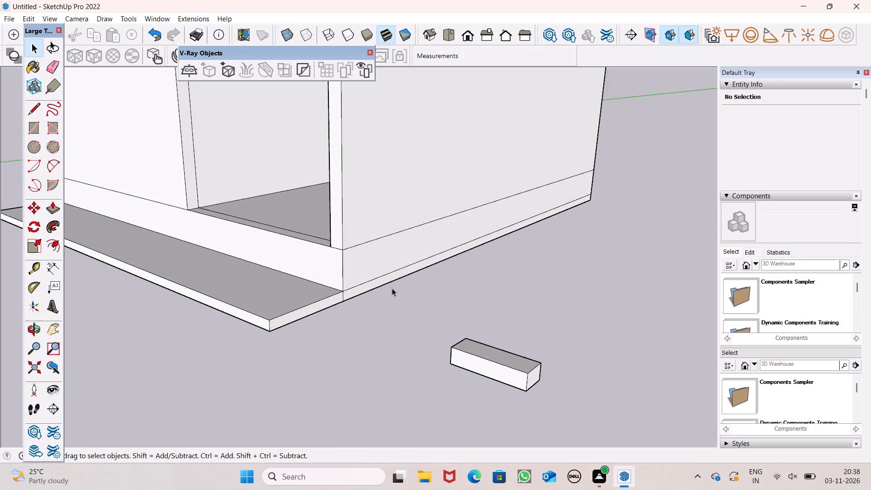
{"action": "scroll", "coordinate": [392, 288], "scroll_direction": "down", "scroll_amount": 1}
{"action": "left_click", "coordinate": [47, 208]}
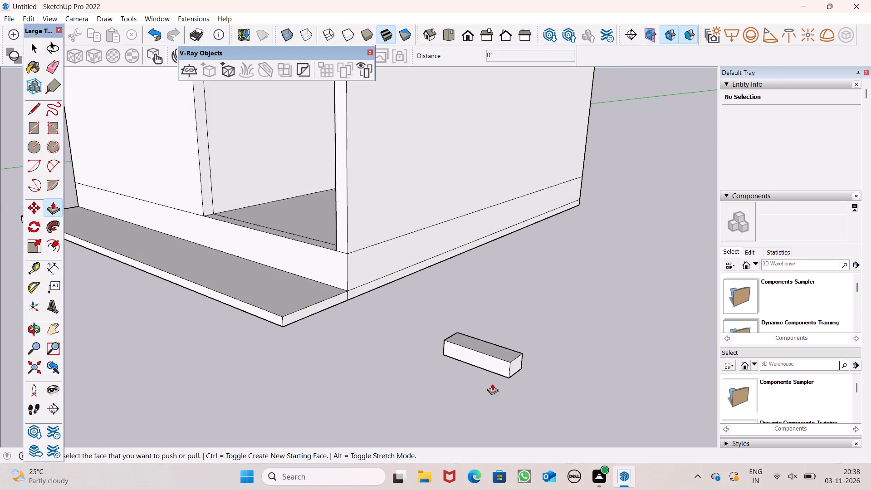
{"action": "left_click_drag", "start_coordinate": [509, 369], "coordinate": [537, 389]}
{"action": "key", "text": "ctrl+z"}
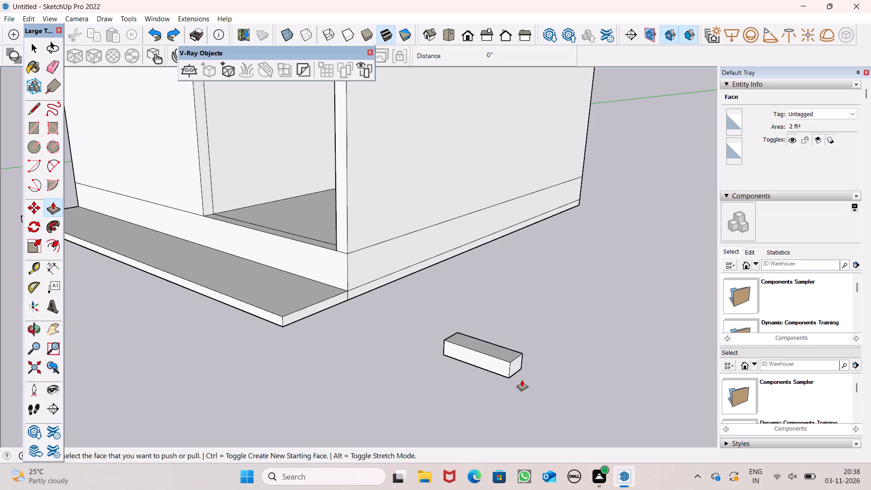
{"action": "left_click_drag", "start_coordinate": [513, 369], "coordinate": [537, 397], "text": "ctrl"}
{"action": "key", "text": "ctrl+z"}
{"action": "left_click_drag", "start_coordinate": [515, 369], "coordinate": [550, 396]}
{"action": "key", "text": "space"}
{"action": "scroll", "coordinate": [477, 350], "scroll_direction": "down", "scroll_amount": 1}
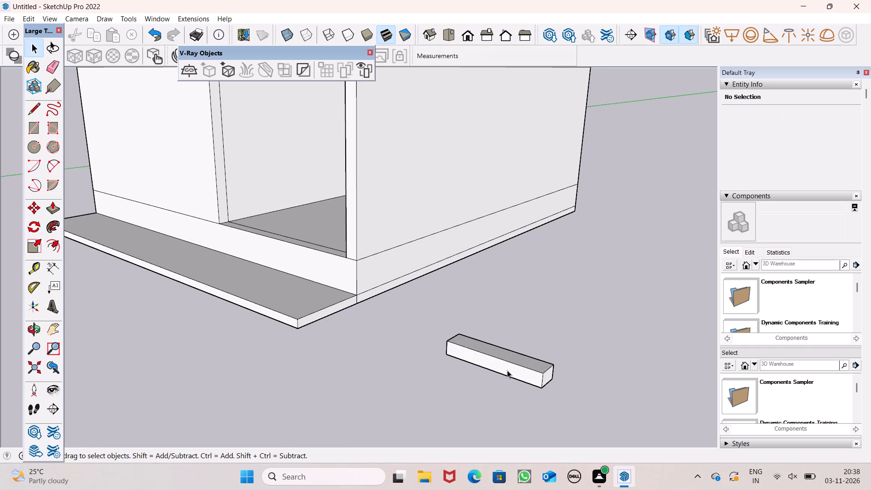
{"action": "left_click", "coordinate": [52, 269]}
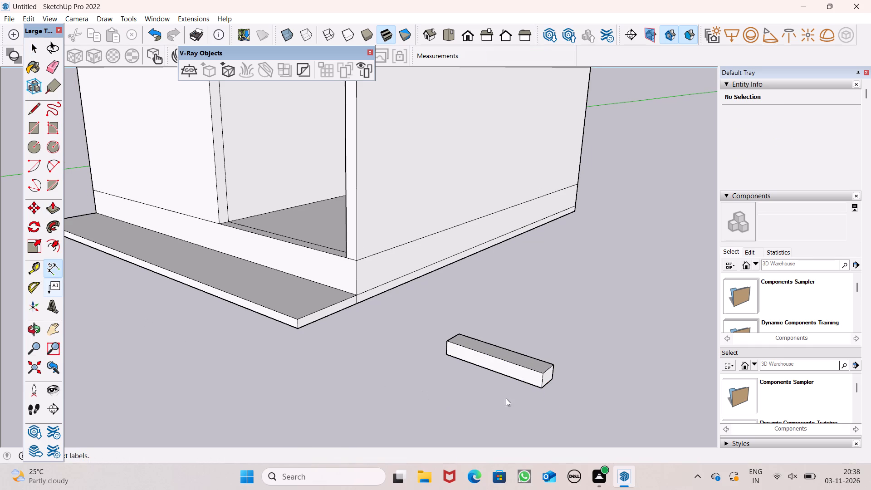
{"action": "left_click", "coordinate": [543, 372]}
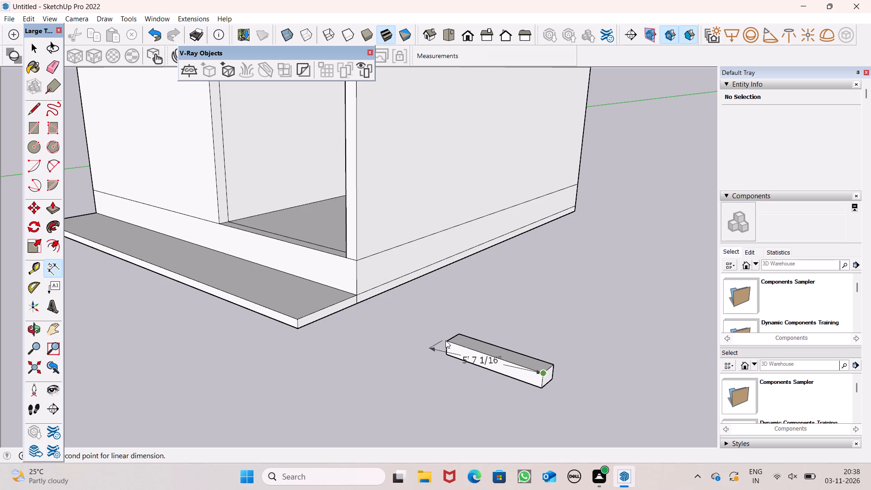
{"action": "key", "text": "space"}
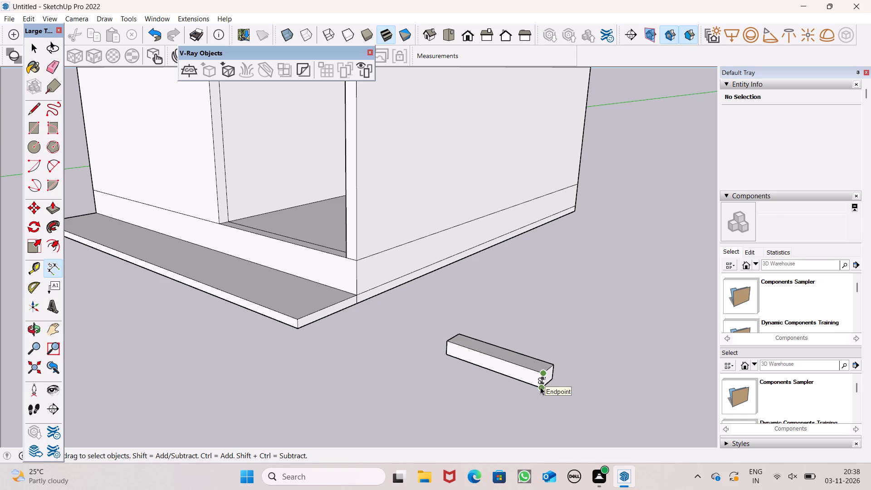
Make the whole step block a group.
{"action": "triple_click", "coordinate": [539, 375]}
{"action": "left_click", "coordinate": [539, 375]}
{"action": "right_click", "coordinate": [539, 372]}
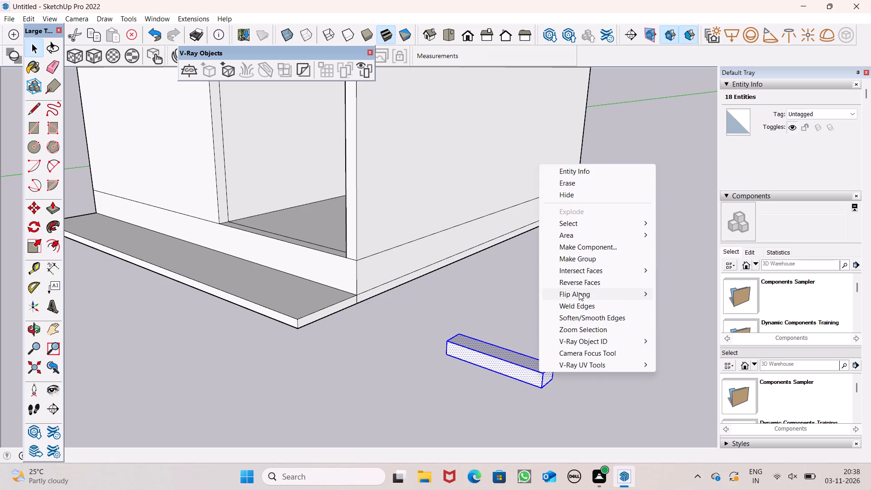
{"action": "left_click", "coordinate": [587, 258]}
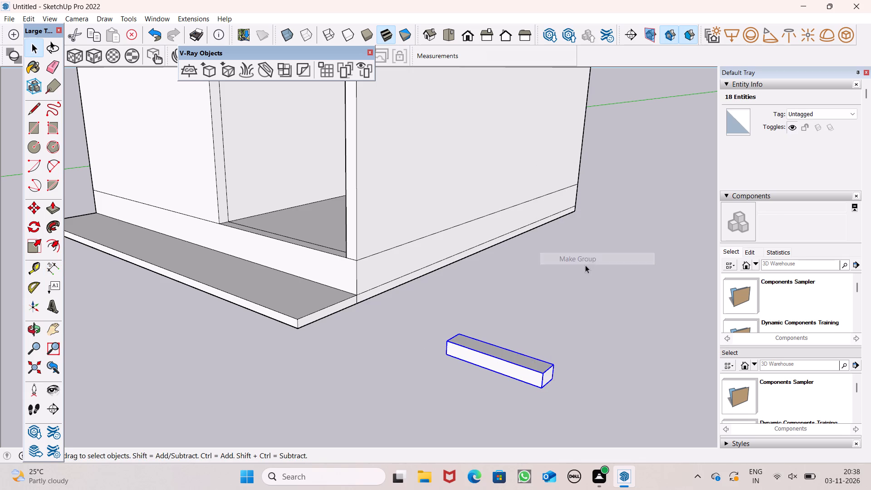
Copy the step block up and back from its lower front corner to its upper rear corner, about 1' 2 7/16".
{"action": "key", "text": "m"}
{"action": "key", "text": "Return"}
{"action": "middle_click_drag", "start_coordinate": [552, 394], "coordinate": [522, 388]}
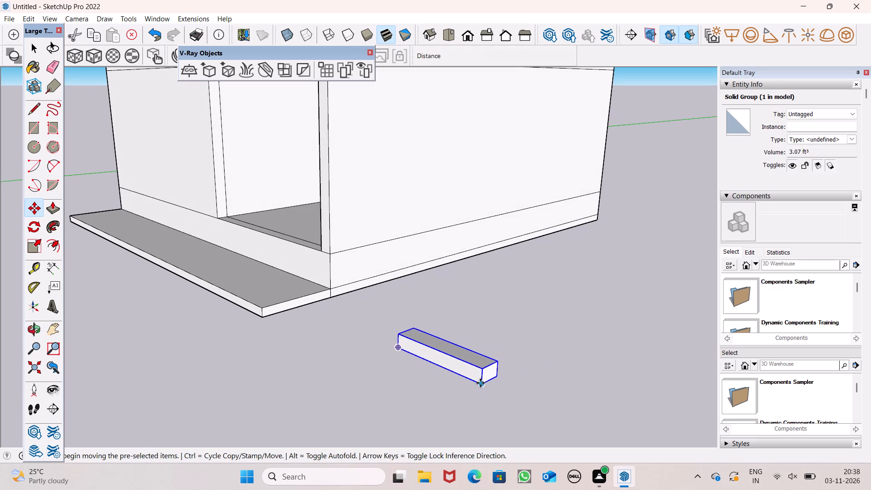
{"action": "left_click_drag", "start_coordinate": [480, 383], "coordinate": [495, 368]}
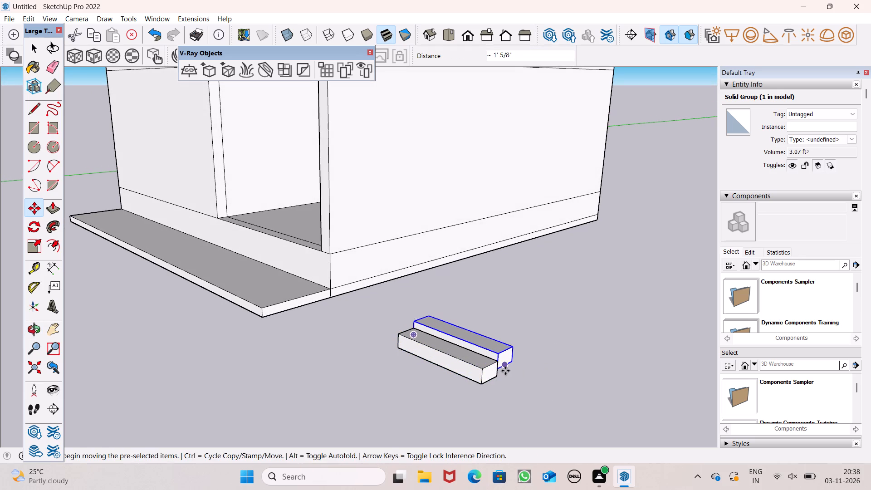
{"action": "key", "text": "ctrl+z"}
{"action": "left_click_drag", "start_coordinate": [484, 383], "coordinate": [495, 364]}
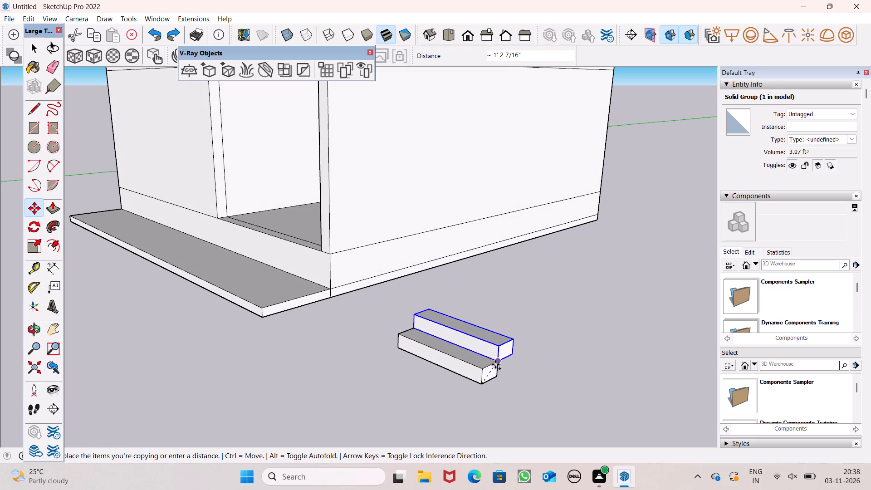
{"action": "left_click_drag", "start_coordinate": [495, 364], "coordinate": [499, 364]}
Copy the upper step block from its lower front corner to its upper rear corner, about 1' 2 7/16", and repeat it as six copies.
{"action": "left_click_drag", "start_coordinate": [498, 361], "coordinate": [508, 343]}
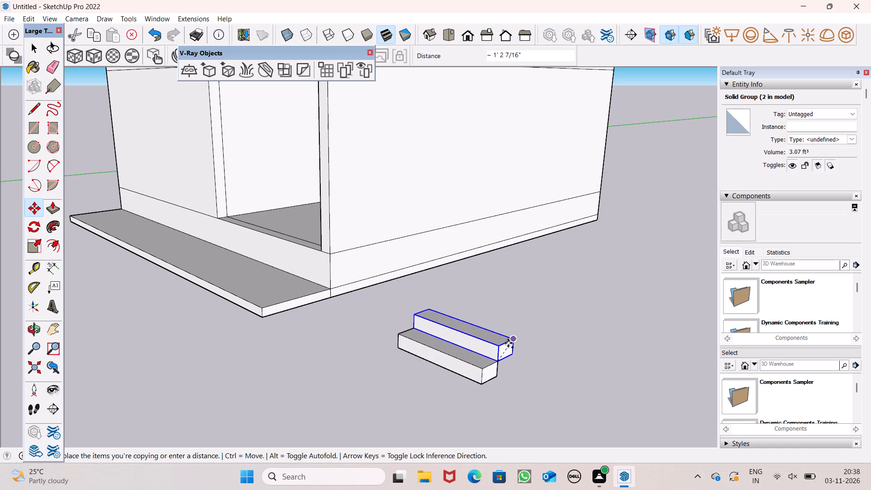
{"action": "left_click_drag", "start_coordinate": [508, 343], "coordinate": [514, 334]}
{"action": "key", "text": "ctrl+z"}
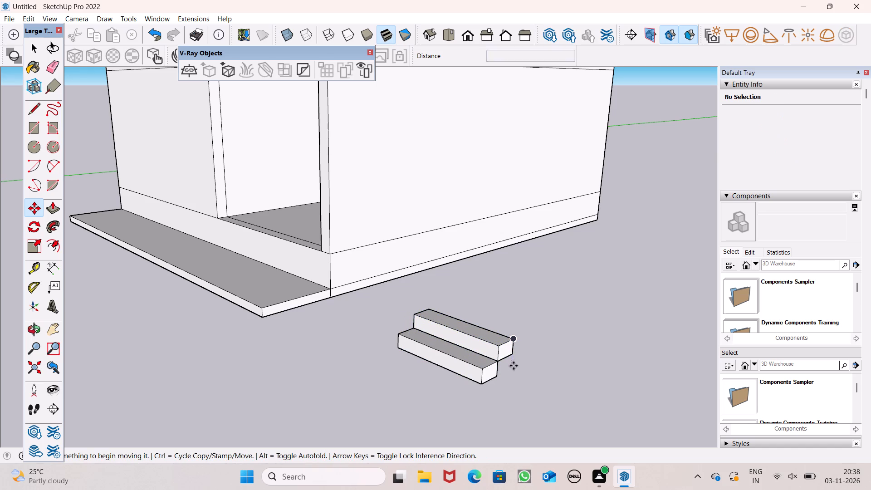
{"action": "left_click_drag", "start_coordinate": [500, 362], "coordinate": [500, 361]}
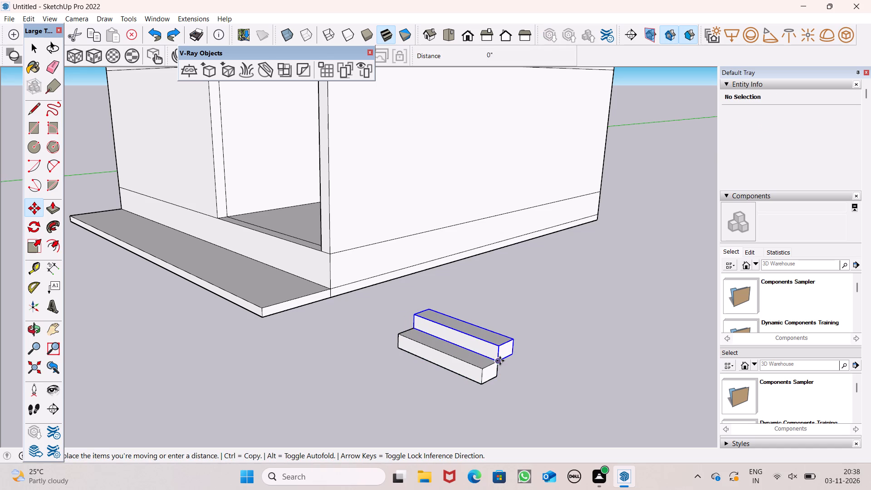
{"action": "left_click_drag", "start_coordinate": [500, 361], "coordinate": [514, 344]}
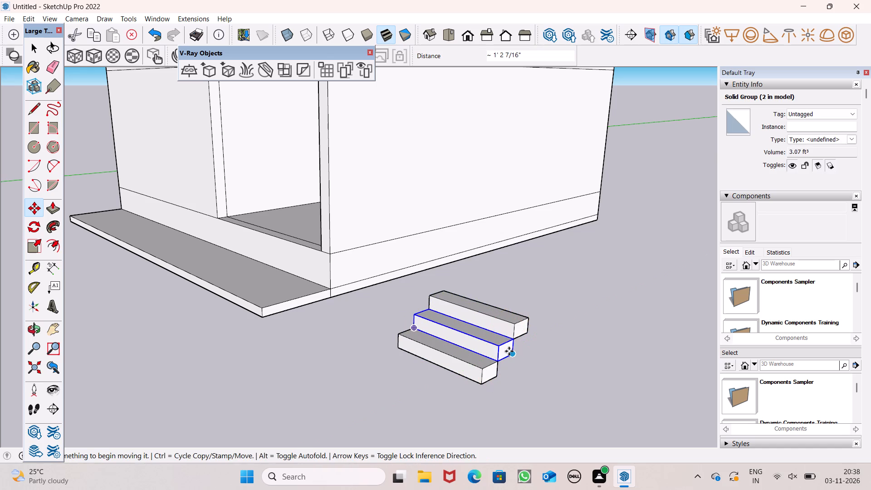
{"action": "key", "text": "shift+asterisk"}
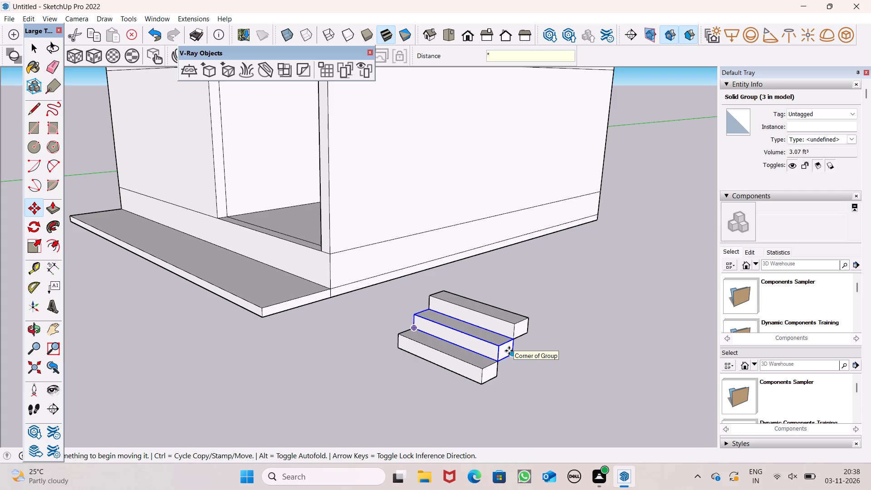
{"action": "key", "text": "6"}
{"action": "key", "text": "Return"}
{"action": "key", "text": "space"}
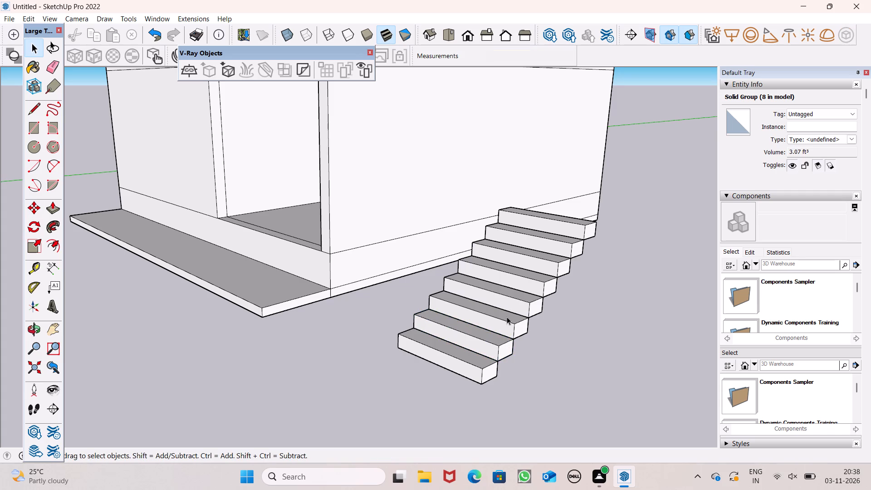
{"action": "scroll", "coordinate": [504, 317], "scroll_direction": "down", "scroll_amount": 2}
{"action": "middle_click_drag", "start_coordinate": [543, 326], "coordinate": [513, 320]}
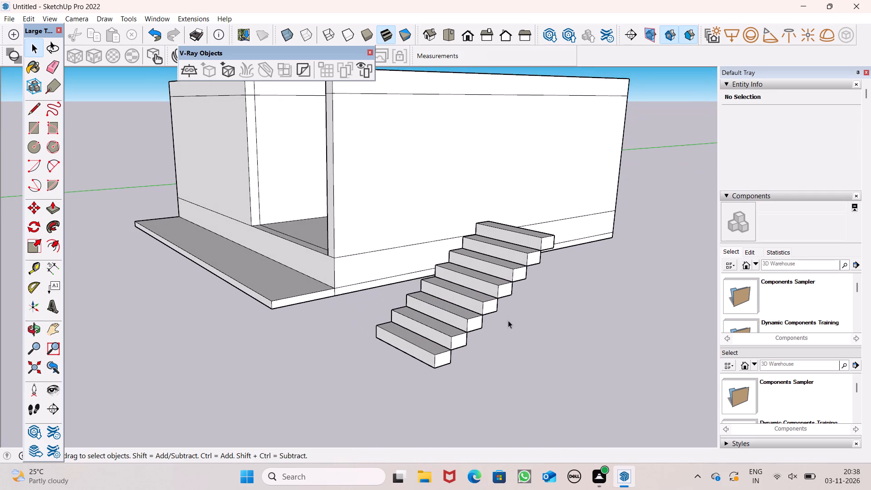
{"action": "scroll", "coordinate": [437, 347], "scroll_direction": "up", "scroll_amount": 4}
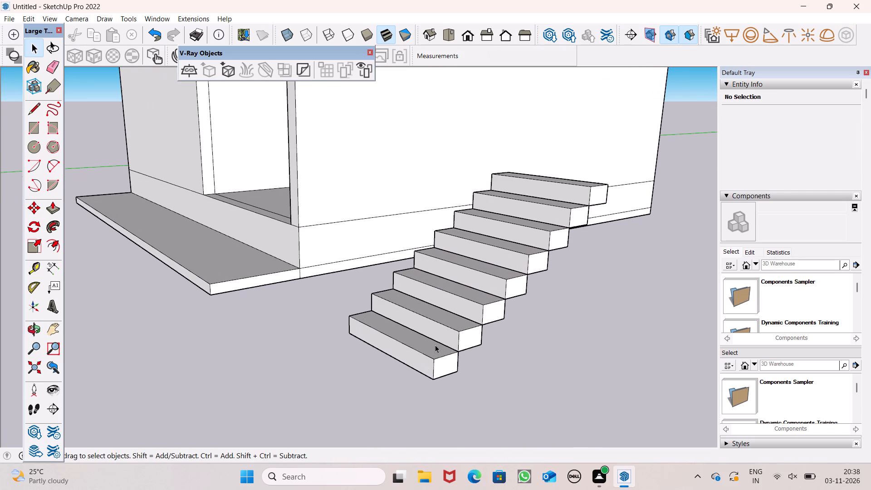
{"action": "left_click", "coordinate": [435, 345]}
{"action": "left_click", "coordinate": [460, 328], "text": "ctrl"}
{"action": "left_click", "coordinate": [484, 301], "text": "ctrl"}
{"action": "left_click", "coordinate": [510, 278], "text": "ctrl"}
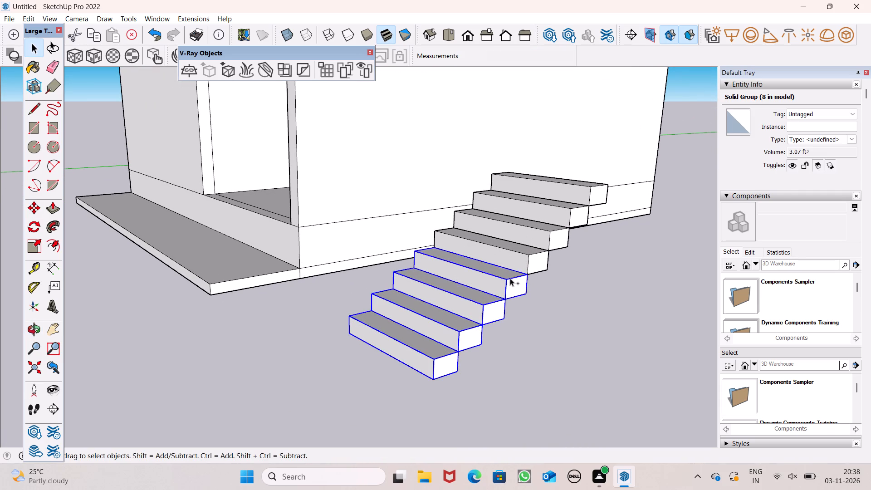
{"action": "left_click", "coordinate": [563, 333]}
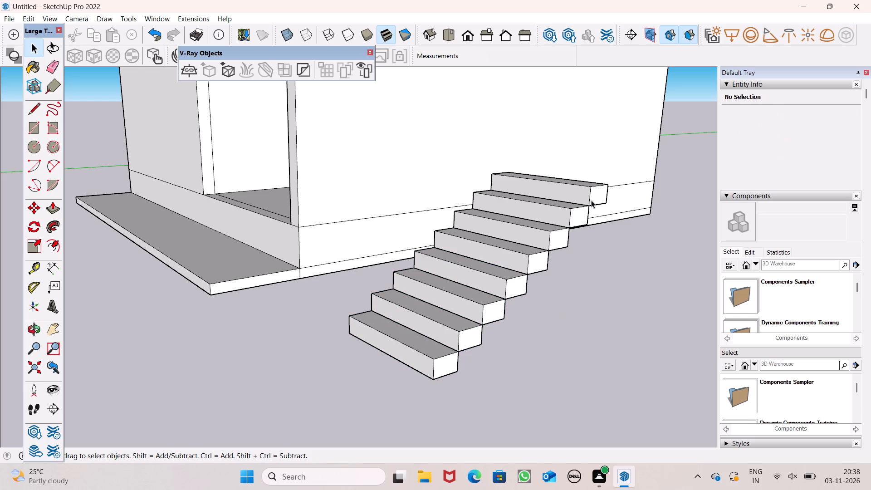
Move the topmost step block off the flight of steps to open ground in front, about 13' 11 1/4" away.
{"action": "left_click", "coordinate": [602, 186]}
{"action": "key", "text": "m"}
{"action": "key", "text": "Return"}
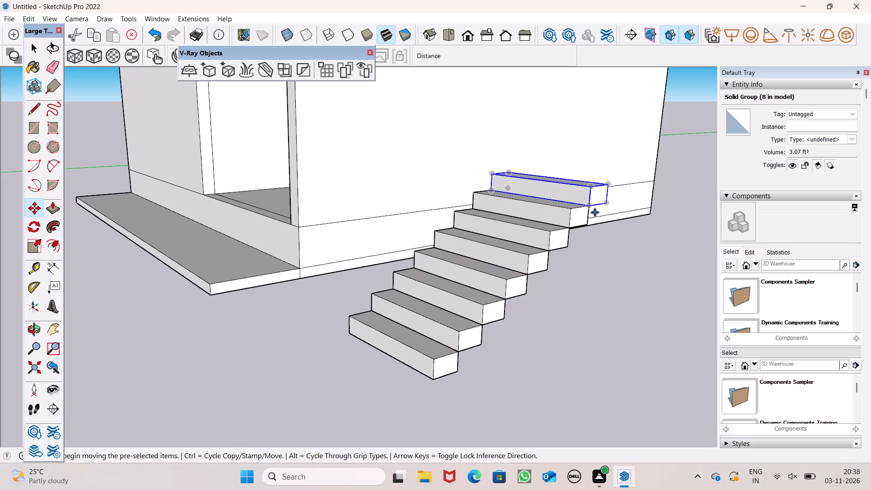
{"action": "left_click_drag", "start_coordinate": [594, 212], "coordinate": [765, 393]}
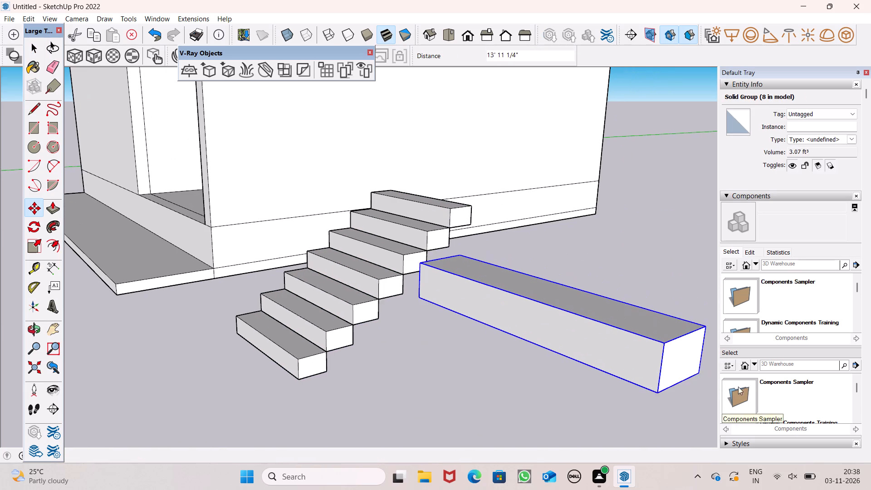
{"action": "key", "text": "space"}
{"action": "left_click", "coordinate": [427, 365]}
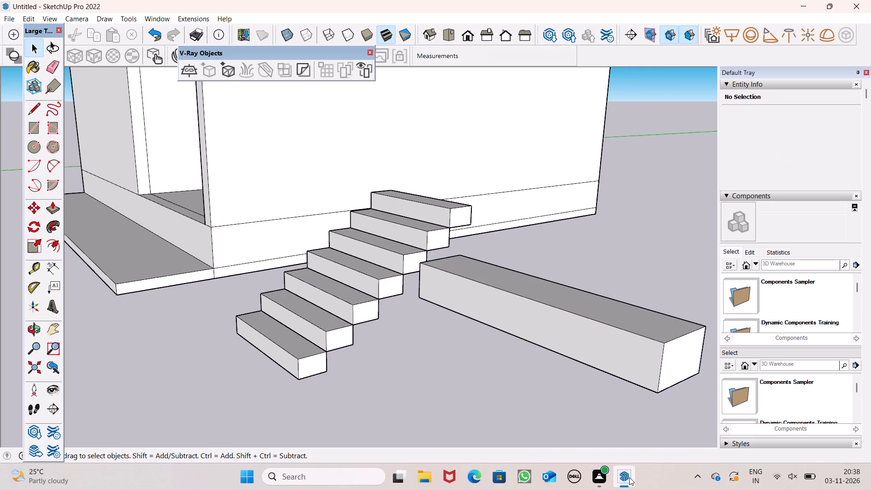
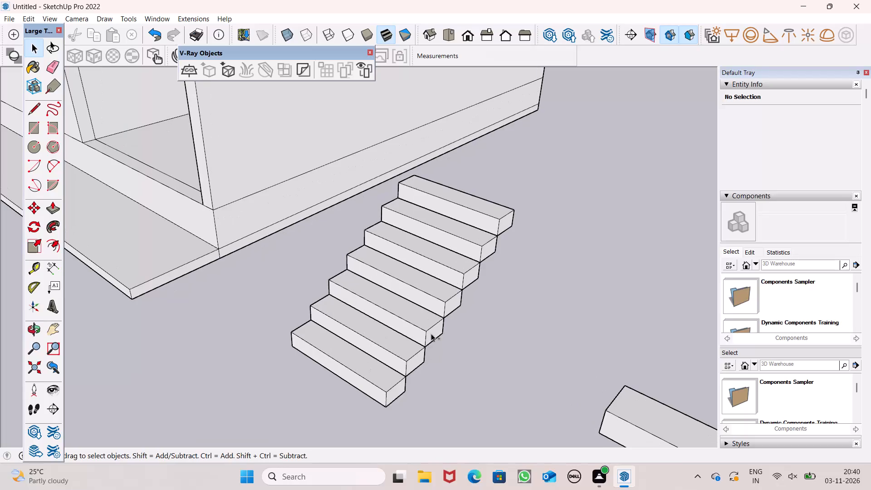
Select all seven blocks of the flight of steps and make them a single group.
{"action": "left_click", "coordinate": [385, 380]}
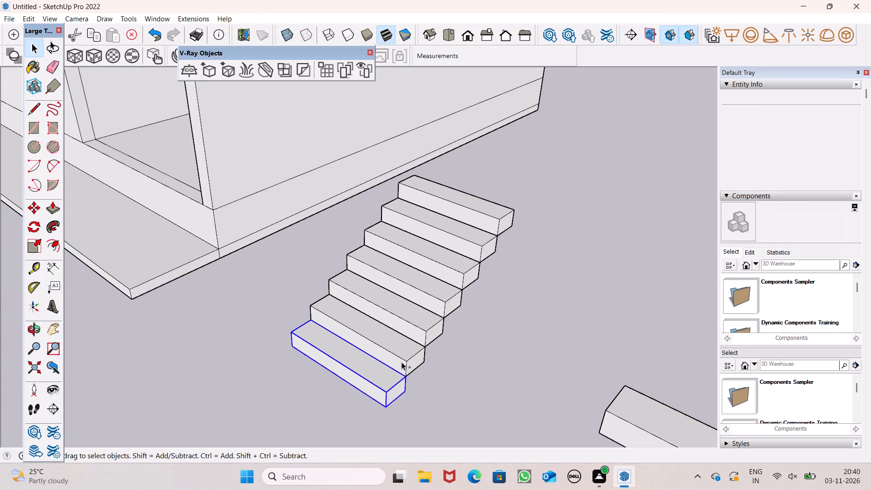
{"action": "left_click", "coordinate": [402, 360], "text": "ctrl"}
{"action": "left_click", "coordinate": [424, 328], "text": "ctrl"}
{"action": "left_click", "coordinate": [439, 279], "text": "ctrl"}
{"action": "left_click", "coordinate": [435, 292], "text": "ctrl"}
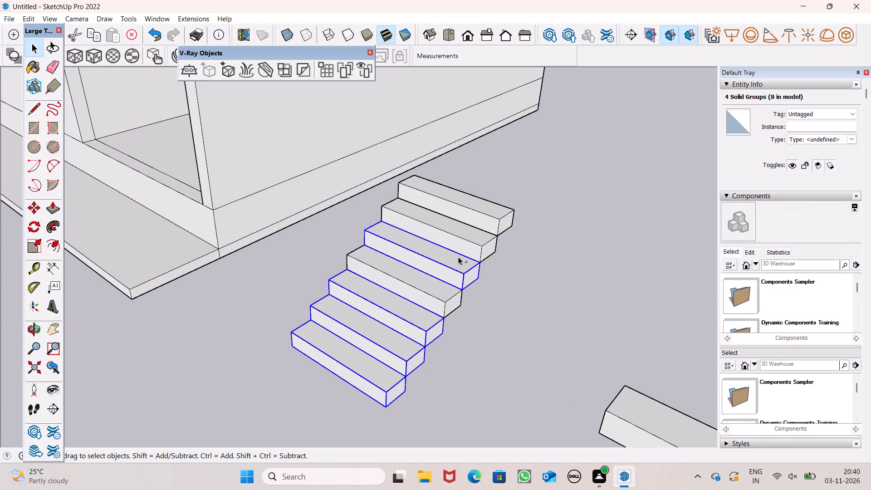
{"action": "left_click", "coordinate": [467, 232], "text": "ctrl"}
{"action": "left_click", "coordinate": [474, 213], "text": "ctrl"}
{"action": "right_click", "coordinate": [474, 213], "text": "ctrl"}
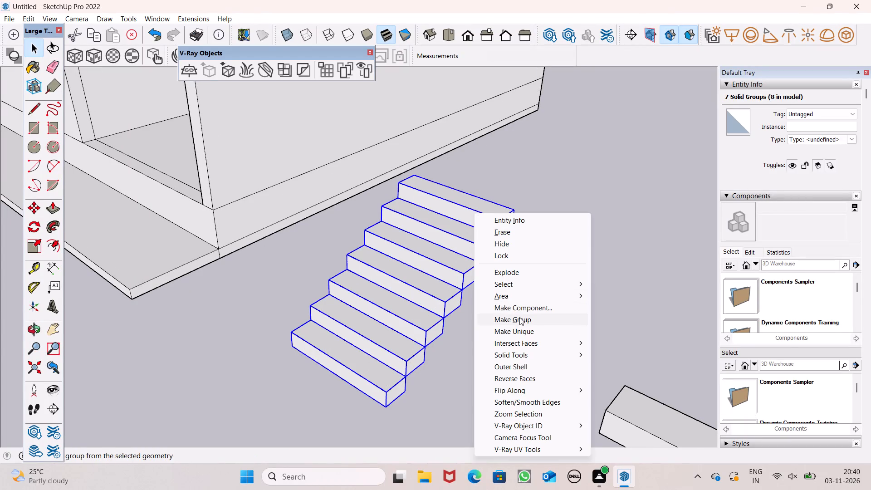
{"action": "left_click", "coordinate": [519, 317], "text": "ctrl"}
Rotate the flight-of-steps group 180 degrees on the ground plane about its lower front corner.
{"action": "scroll", "coordinate": [487, 293], "scroll_direction": "down", "scroll_amount": 2}
{"action": "middle_click_drag", "start_coordinate": [325, 360], "coordinate": [408, 350]}
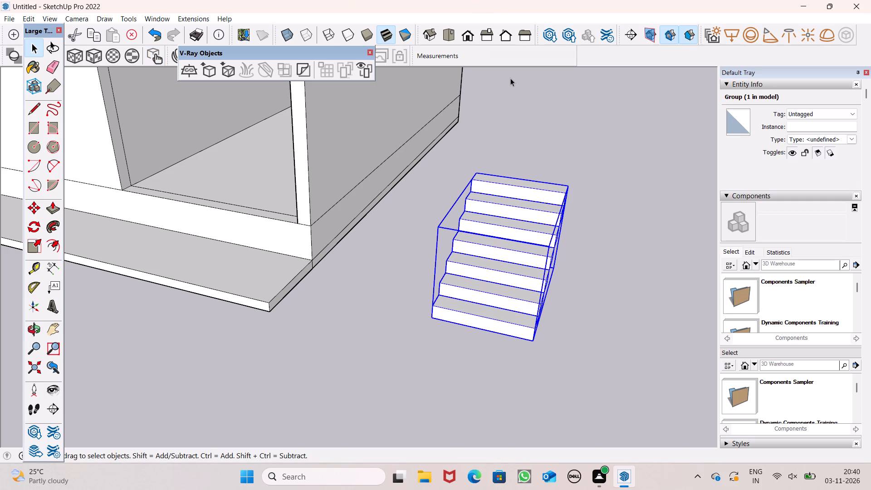
{"action": "middle_click_drag", "start_coordinate": [519, 137], "coordinate": [431, 126]}
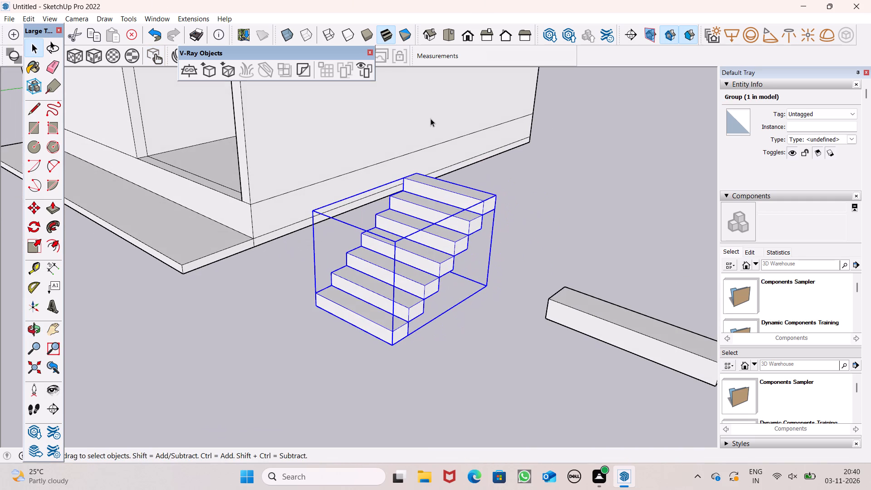
{"action": "left_click", "coordinate": [36, 231]}
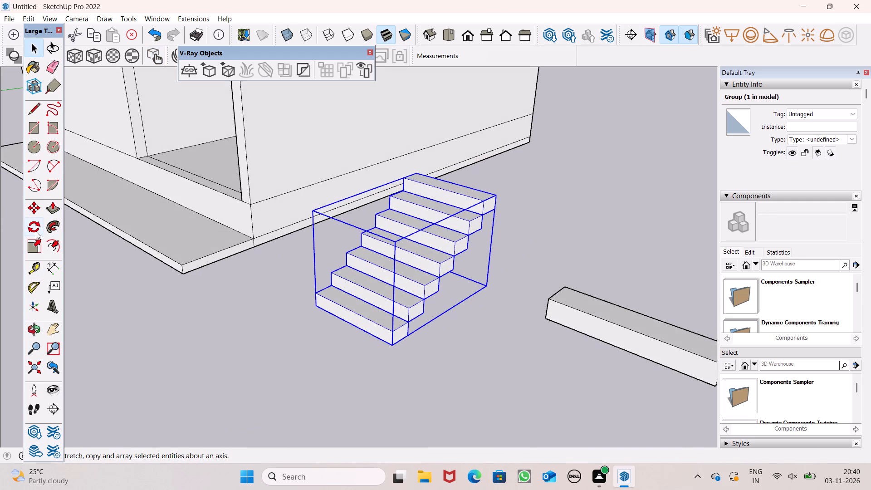
{"action": "left_click", "coordinate": [387, 348]}
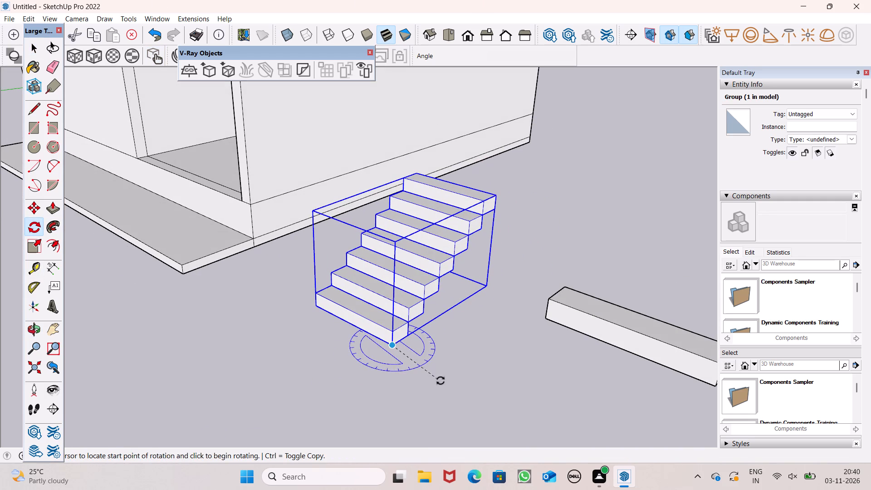
{"action": "left_click", "coordinate": [452, 380]}
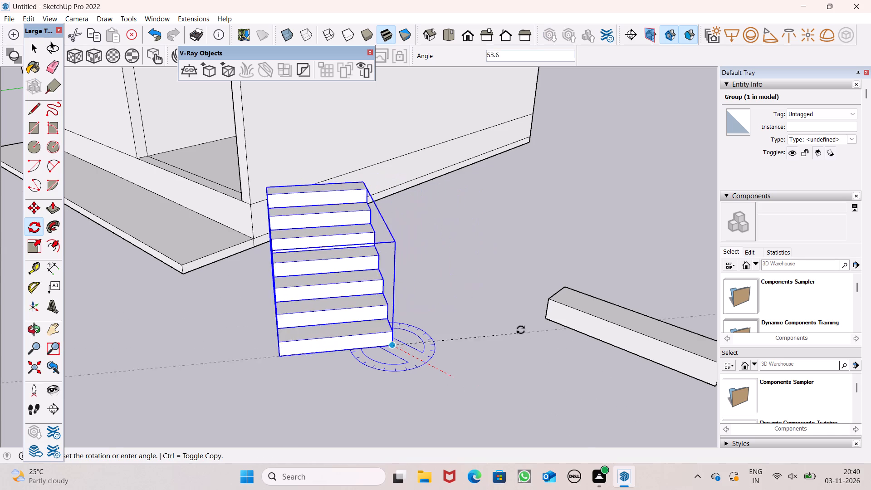
{"action": "left_click", "coordinate": [245, 268]}
{"action": "key", "text": "space"}
Move the rotated flight-of-steps group from the ground outside into the open-front room.
{"action": "scroll", "coordinate": [393, 252], "scroll_direction": "down", "scroll_amount": 5}
{"action": "middle_click_drag", "start_coordinate": [385, 279], "coordinate": [603, 300]}
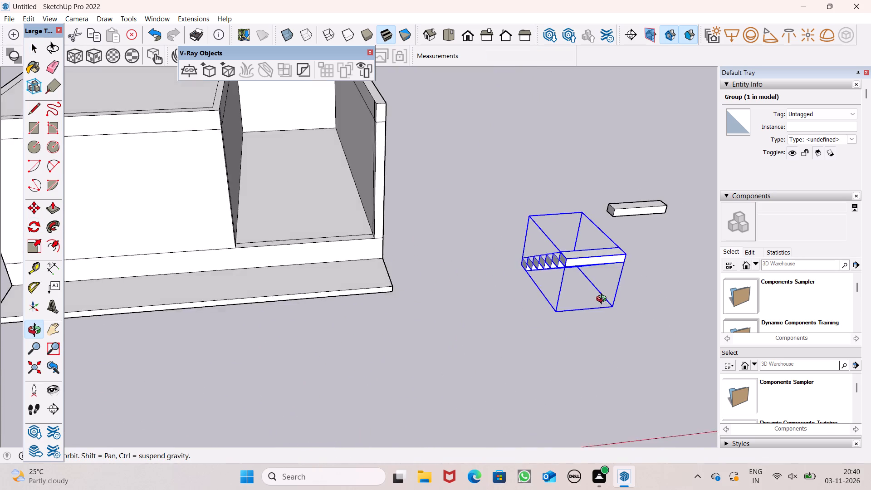
{"action": "middle_click_drag", "start_coordinate": [603, 300], "coordinate": [592, 318]}
{"action": "key", "text": "m"}
{"action": "key", "text": "Return"}
{"action": "scroll", "coordinate": [539, 312], "scroll_direction": "up", "scroll_amount": 2}
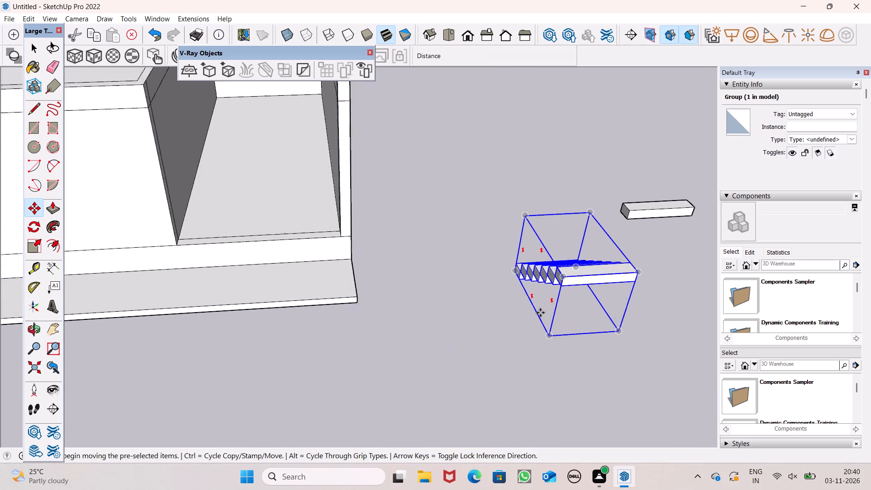
{"action": "scroll", "coordinate": [540, 313], "scroll_direction": "up", "scroll_amount": 3}
{"action": "left_click_drag", "start_coordinate": [647, 334], "coordinate": [558, 330]}
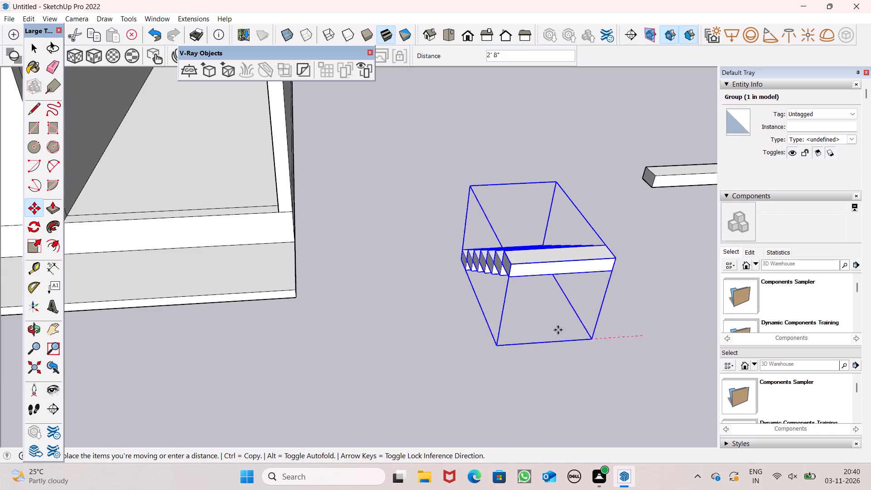
{"action": "left_click_drag", "start_coordinate": [558, 330], "coordinate": [263, 115]}
Adjust the flight's position so its lower corner meets the edge between the open room's floor and outer side wall.
{"action": "middle_click_drag", "start_coordinate": [225, 191], "coordinate": [335, 177]}
{"action": "scroll", "coordinate": [321, 253], "scroll_direction": "down", "scroll_amount": 7}
{"action": "middle_click_drag", "start_coordinate": [359, 243], "coordinate": [327, 170]}
{"action": "scroll", "coordinate": [217, 135], "scroll_direction": "up", "scroll_amount": 8}
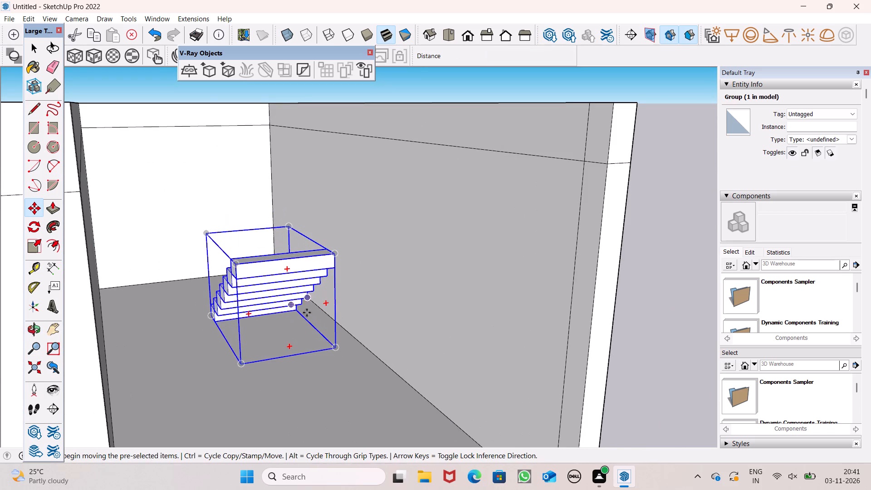
{"action": "scroll", "coordinate": [307, 313], "scroll_direction": "up", "scroll_amount": 1}
{"action": "left_click_drag", "start_coordinate": [343, 358], "coordinate": [362, 349]}
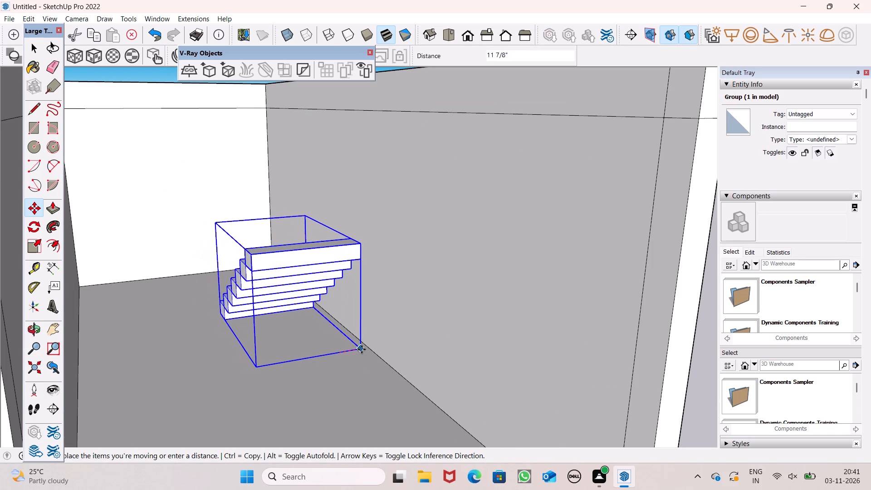
{"action": "left_click_drag", "start_coordinate": [362, 349], "coordinate": [361, 341]}
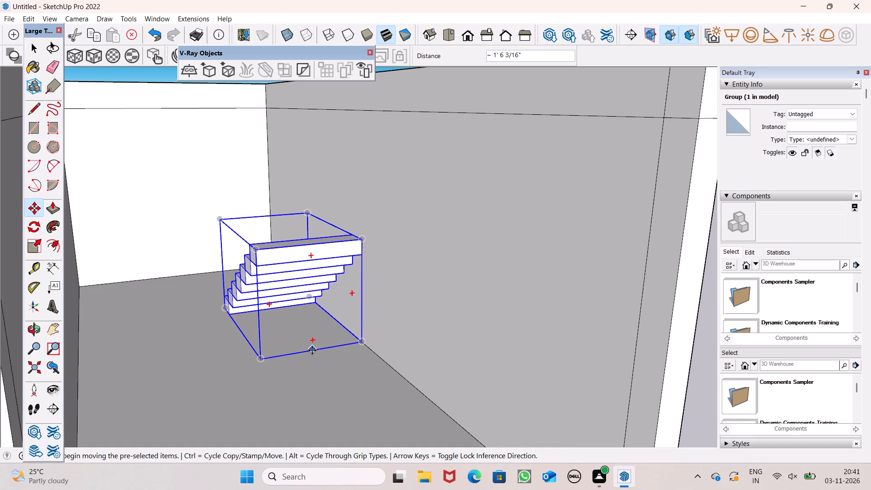
{"action": "scroll", "coordinate": [312, 350], "scroll_direction": "down", "scroll_amount": 1}
{"action": "left_click", "coordinate": [354, 348]}
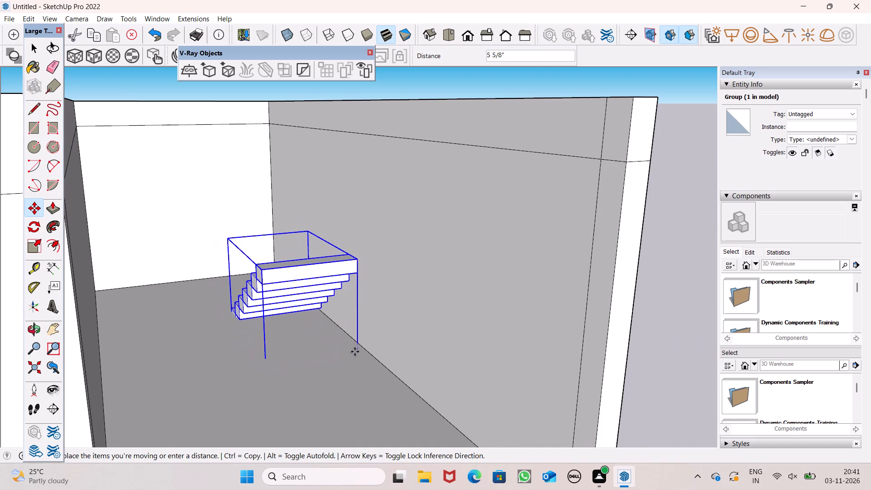
{"action": "left_click", "coordinate": [361, 348]}
{"action": "key", "text": "space"}
{"action": "scroll", "coordinate": [298, 322], "scroll_direction": "down", "scroll_amount": 6}
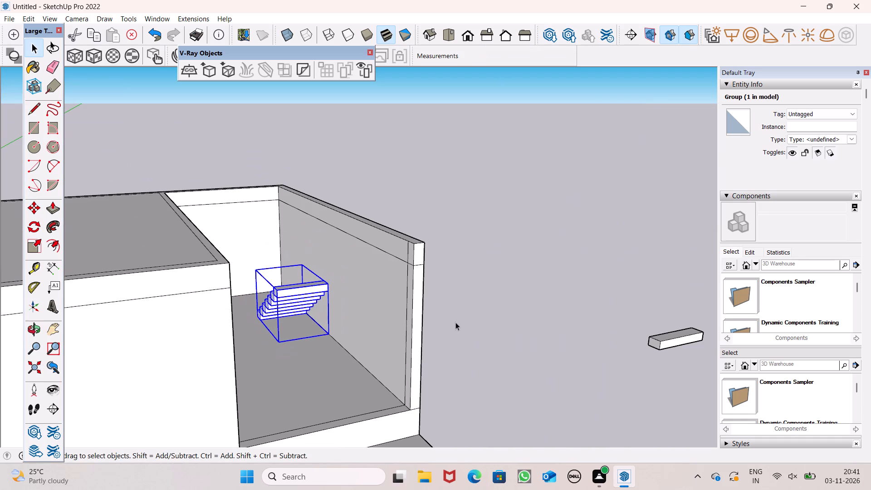
{"action": "left_click", "coordinate": [460, 290]}
Examine how the flight of steps sits against the floor and walls of the open-front room.
{"action": "middle_click_drag", "start_coordinate": [455, 320], "coordinate": [372, 281]}
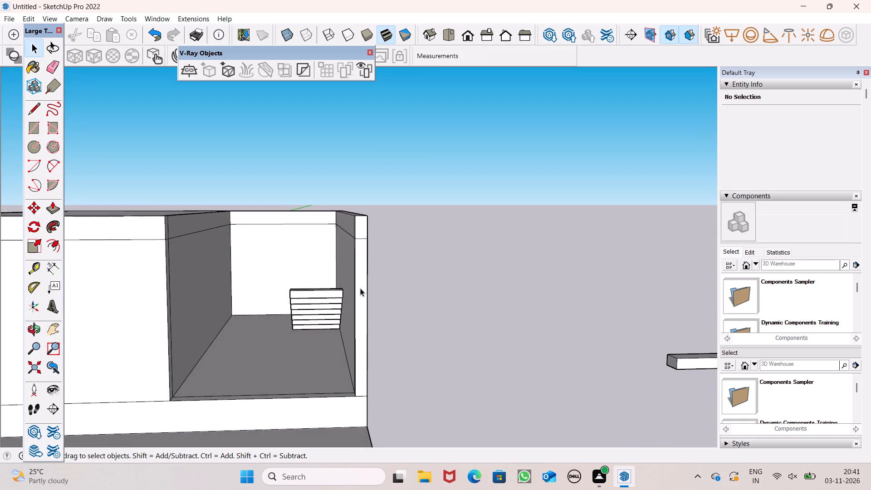
{"action": "scroll", "coordinate": [329, 314], "scroll_direction": "up", "scroll_amount": 5}
{"action": "middle_click_drag", "start_coordinate": [320, 284], "coordinate": [331, 298]}
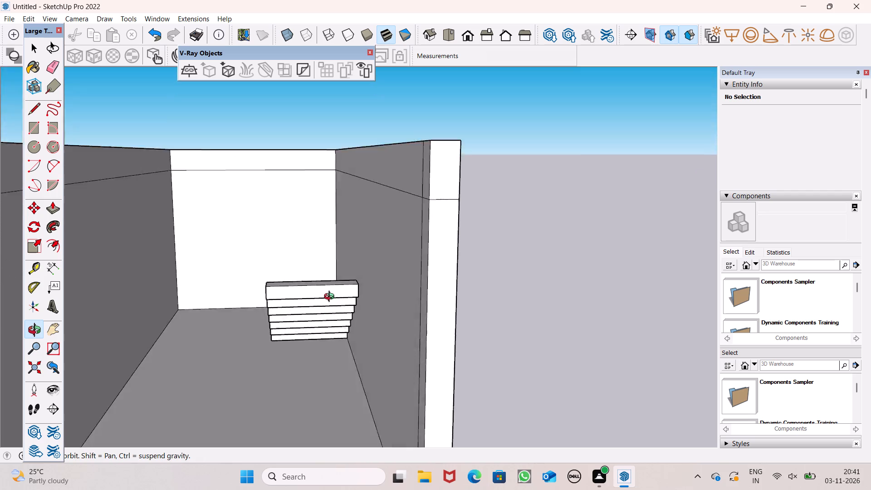
{"action": "middle_click_drag", "start_coordinate": [331, 298], "coordinate": [335, 271]}
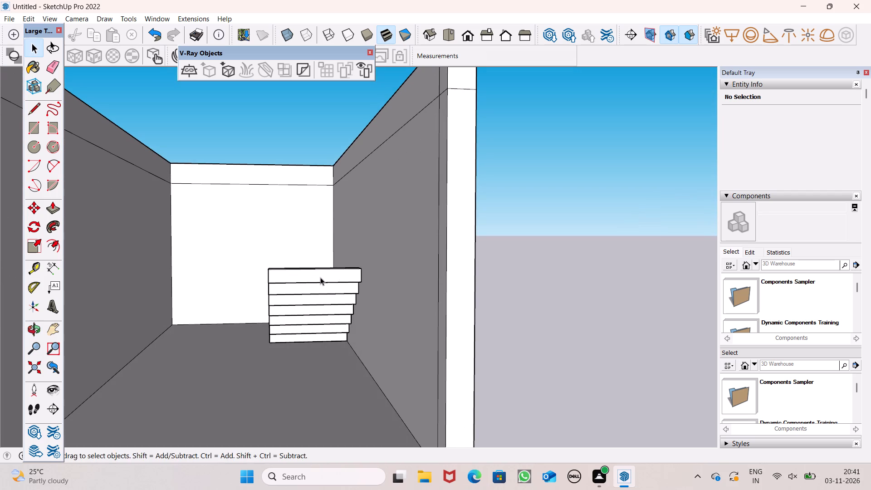
{"action": "middle_click_drag", "start_coordinate": [320, 277], "coordinate": [320, 284]}
{"action": "scroll", "coordinate": [293, 261], "scroll_direction": "down", "scroll_amount": 6}
{"action": "middle_click_drag", "start_coordinate": [286, 277], "coordinate": [300, 307]}
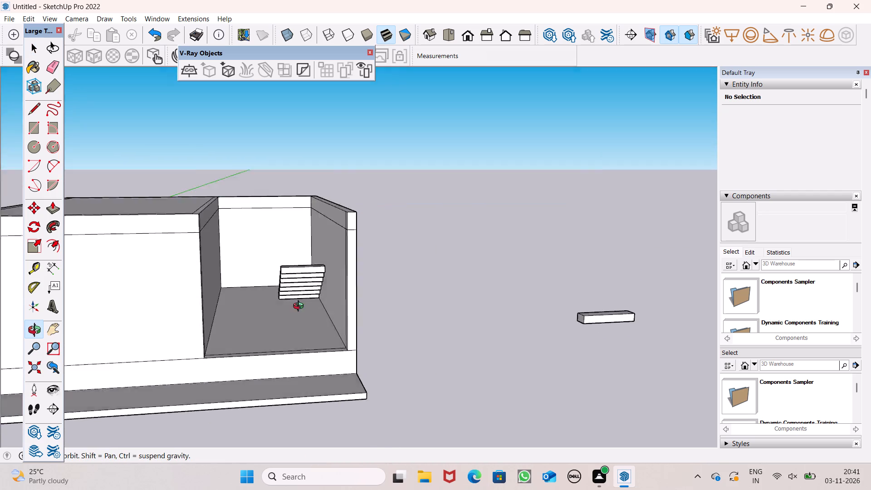
{"action": "middle_click_drag", "start_coordinate": [300, 307], "coordinate": [380, 353]}
Move the loose step block onto the flight, aligning its lower front corner with the top step's upper rear corner.
{"action": "left_click", "coordinate": [587, 312]}
{"action": "key", "text": "m"}
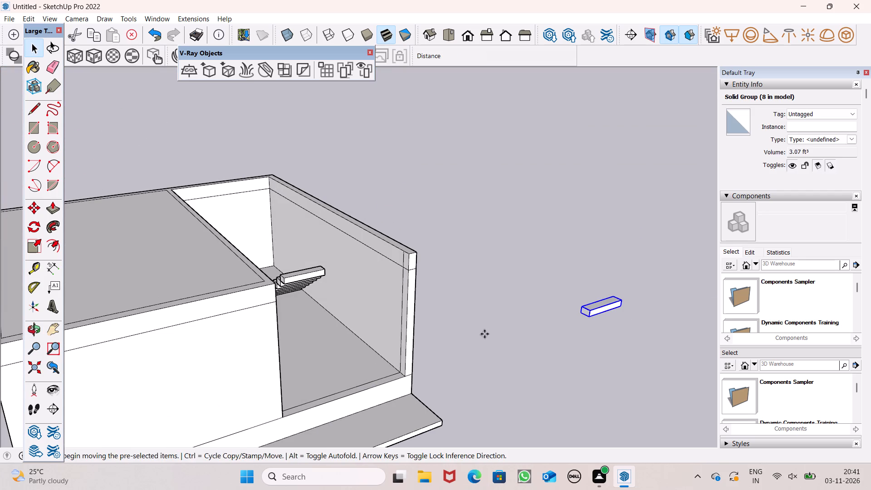
{"action": "key", "text": "Return"}
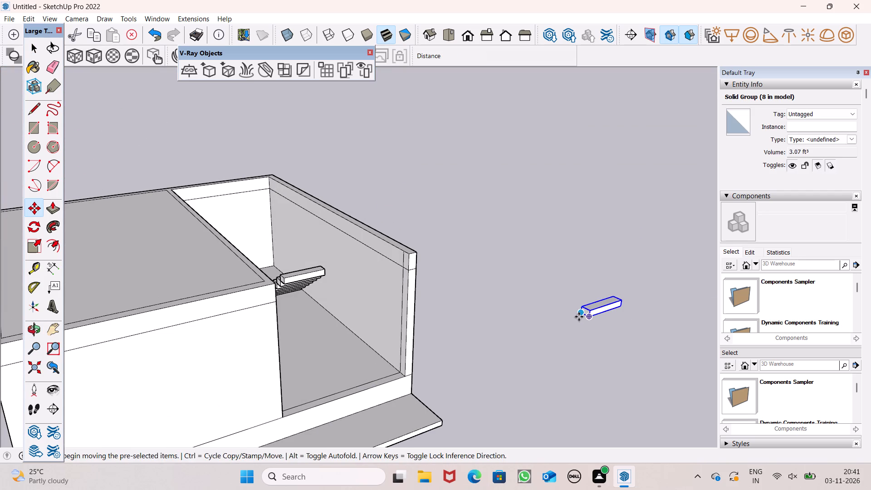
{"action": "left_click_drag", "start_coordinate": [579, 316], "coordinate": [293, 277]}
{"action": "middle_click_drag", "start_coordinate": [259, 290], "coordinate": [757, 385]}
{"action": "scroll", "coordinate": [346, 350], "scroll_direction": "up", "scroll_amount": 7}
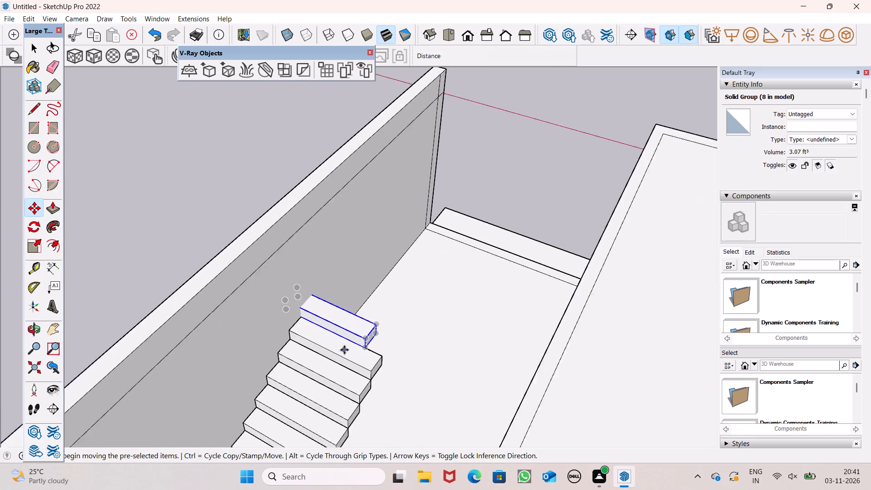
{"action": "scroll", "coordinate": [406, 341], "scroll_direction": "up", "scroll_amount": 7}
{"action": "left_click_drag", "start_coordinate": [316, 351], "coordinate": [365, 380]}
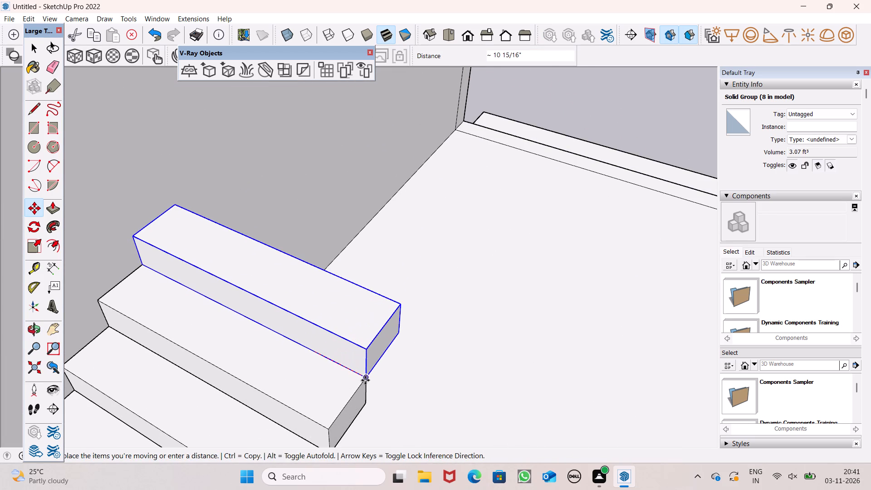
{"action": "left_click_drag", "start_coordinate": [365, 380], "coordinate": [365, 383]}
Copy the top step block up and back three times in succession, each from its lower front corner to its upper rear corner.
{"action": "left_click_drag", "start_coordinate": [366, 378], "coordinate": [370, 364]}
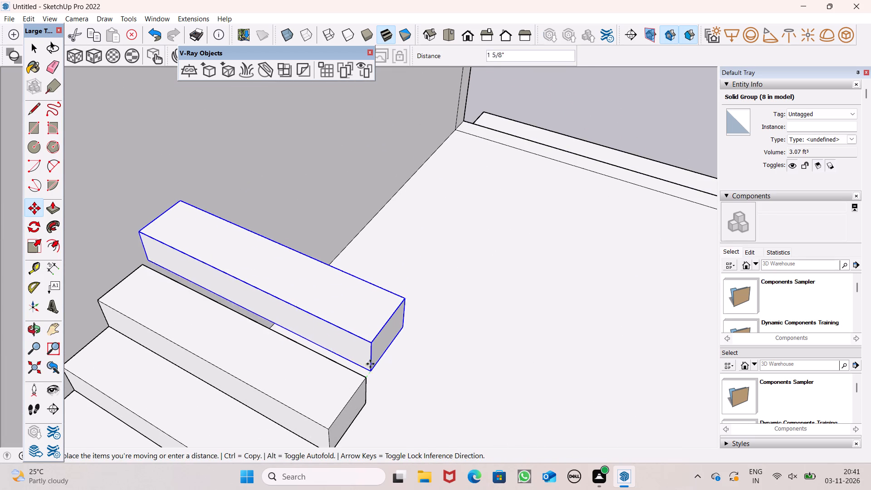
{"action": "left_click_drag", "start_coordinate": [370, 364], "coordinate": [398, 308]}
{"action": "left_click_drag", "start_coordinate": [398, 307], "coordinate": [419, 260]}
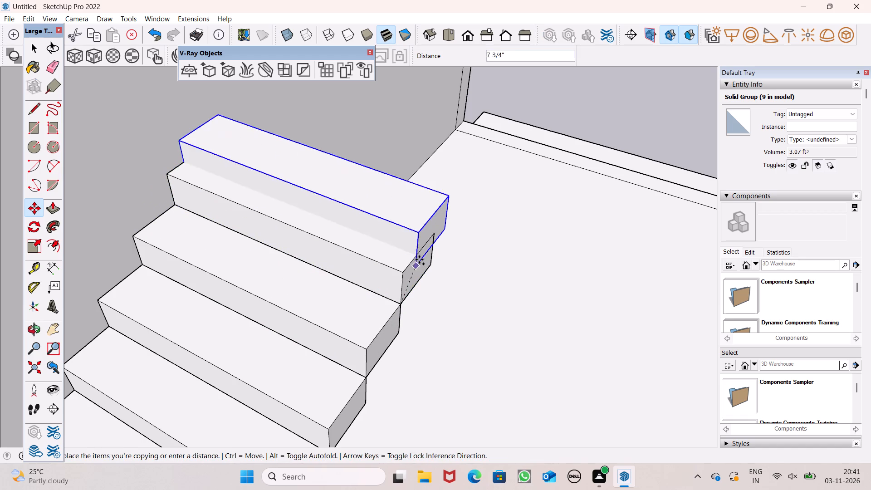
{"action": "left_click_drag", "start_coordinate": [419, 260], "coordinate": [432, 237]}
{"action": "scroll", "coordinate": [379, 270], "scroll_direction": "down", "scroll_amount": 7}
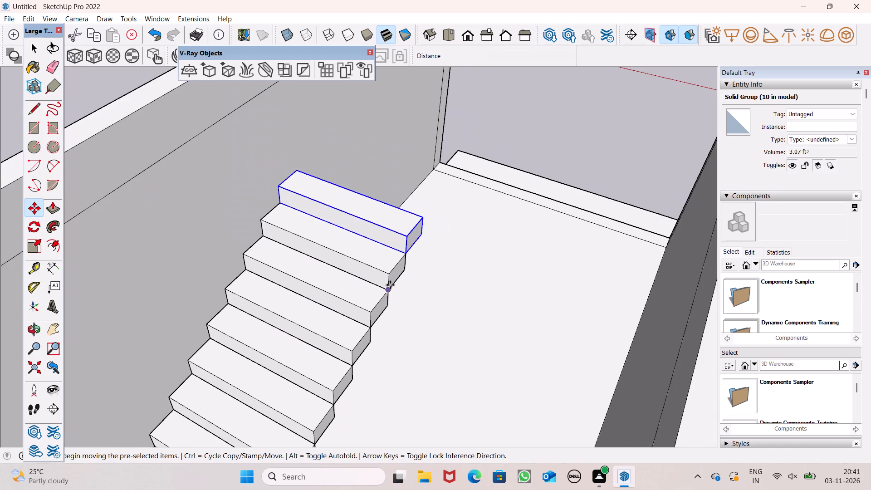
{"action": "scroll", "coordinate": [390, 284], "scroll_direction": "down", "scroll_amount": 5}
{"action": "middle_click_drag", "start_coordinate": [390, 284], "coordinate": [374, 319]}
{"action": "scroll", "coordinate": [395, 284], "scroll_direction": "up", "scroll_amount": 5}
{"action": "left_click_drag", "start_coordinate": [393, 292], "coordinate": [410, 255]}
{"action": "scroll", "coordinate": [387, 263], "scroll_direction": "down", "scroll_amount": 9}
{"action": "key", "text": "space"}
Move the topmost step block off the flight to open space beyond the outer side wall.
{"action": "scroll", "coordinate": [380, 269], "scroll_direction": "down", "scroll_amount": 3}
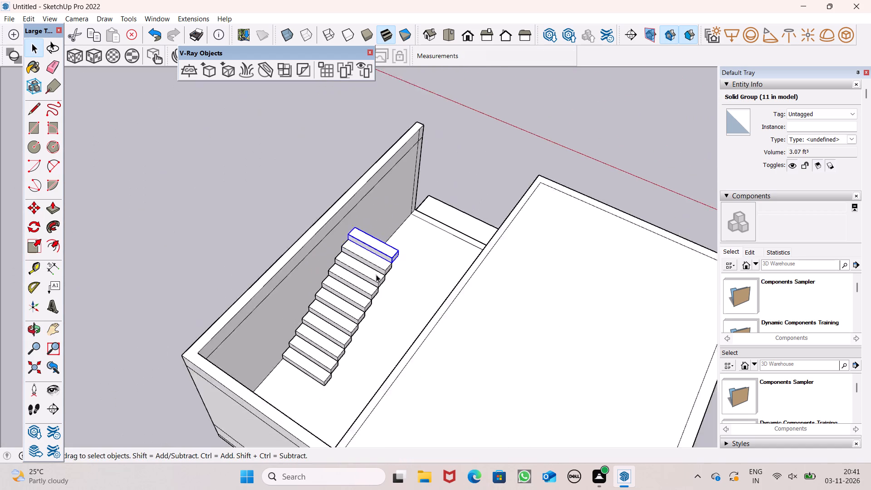
{"action": "scroll", "coordinate": [376, 274], "scroll_direction": "down", "scroll_amount": 3}
{"action": "middle_click_drag", "start_coordinate": [381, 279], "coordinate": [396, 275]}
{"action": "left_click_drag", "start_coordinate": [388, 258], "coordinate": [346, 230]}
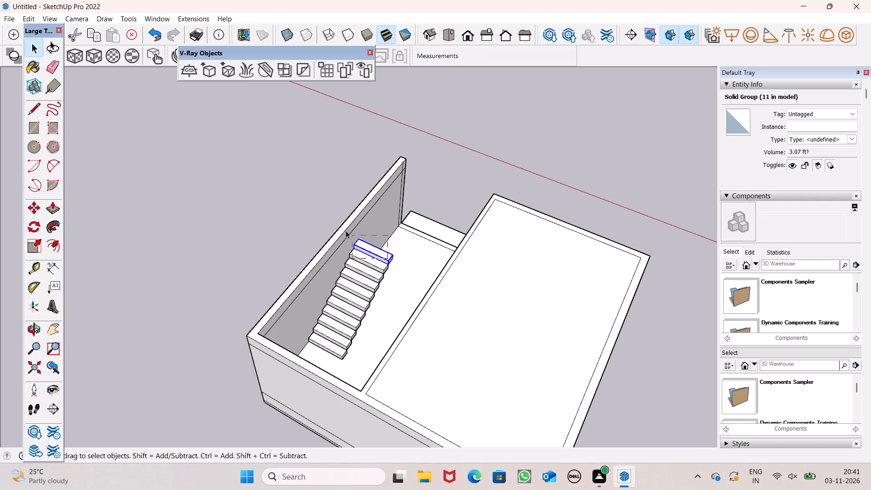
{"action": "left_click_drag", "start_coordinate": [346, 230], "coordinate": [391, 250]}
{"action": "key", "text": "space"}
{"action": "left_click", "coordinate": [375, 256]}
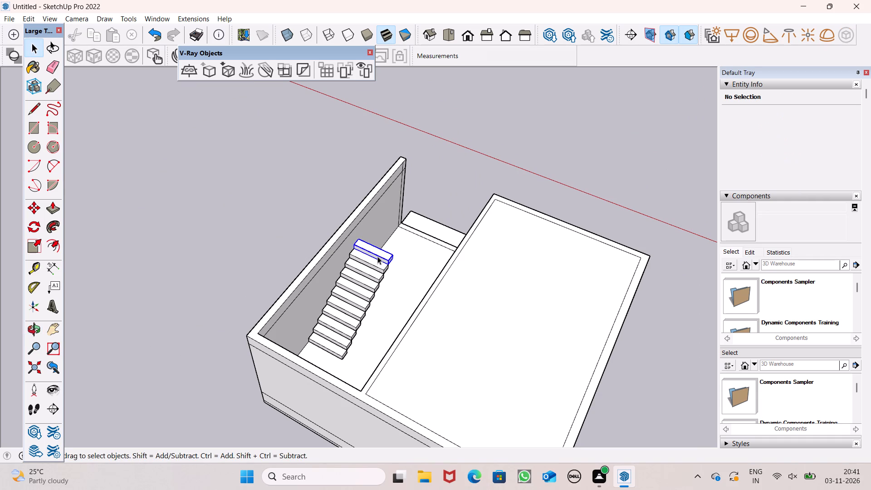
{"action": "key", "text": "m"}
{"action": "key", "text": "Return"}
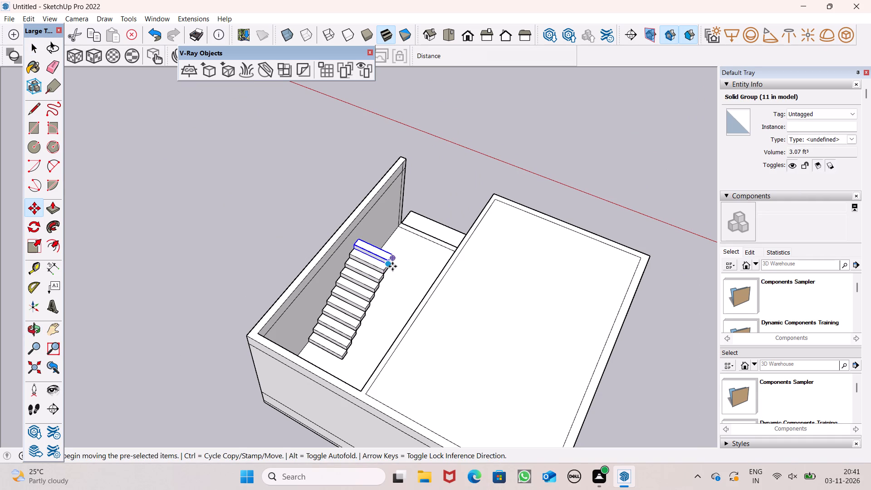
{"action": "left_click_drag", "start_coordinate": [391, 266], "coordinate": [280, 207]}
{"action": "key", "text": "space"}
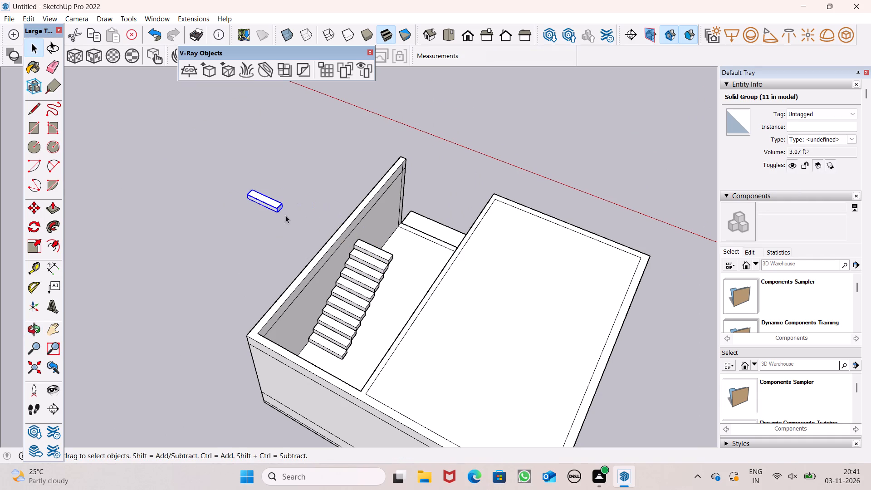
{"action": "left_click", "coordinate": [264, 242]}
Group the existing stair group and the four loose step blocks above it into one staircase group.
{"action": "scroll", "coordinate": [353, 265], "scroll_direction": "up", "scroll_amount": 5}
{"action": "left_click", "coordinate": [336, 318]}
{"action": "scroll", "coordinate": [357, 287], "scroll_direction": "up", "scroll_amount": 3, "text": "ctrl"}
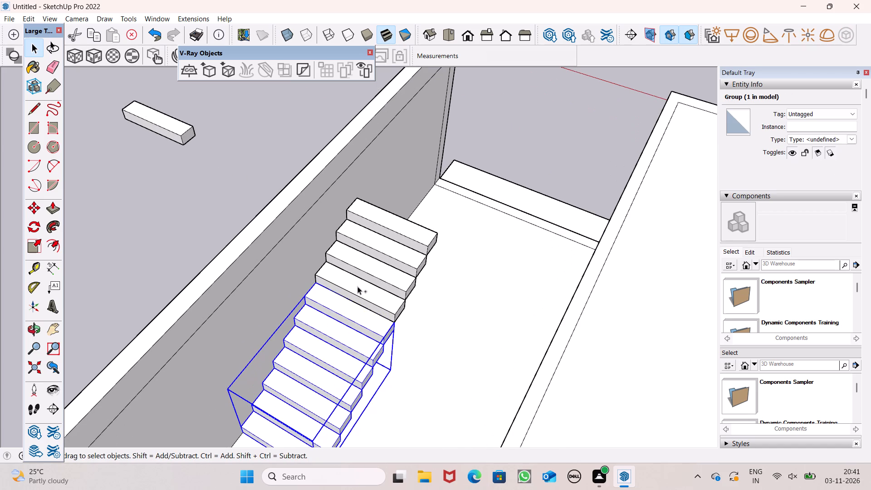
{"action": "left_click", "coordinate": [358, 287], "text": "ctrl"}
{"action": "left_click", "coordinate": [374, 277], "text": "ctrl"}
{"action": "left_click", "coordinate": [390, 255], "text": "ctrl"}
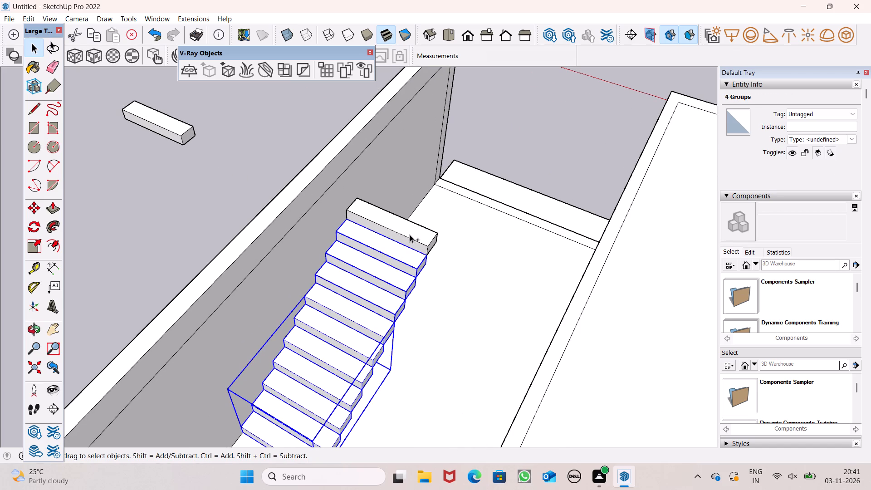
{"action": "left_click", "coordinate": [411, 234], "text": "ctrl"}
{"action": "right_click", "coordinate": [399, 234], "text": "ctrl"}
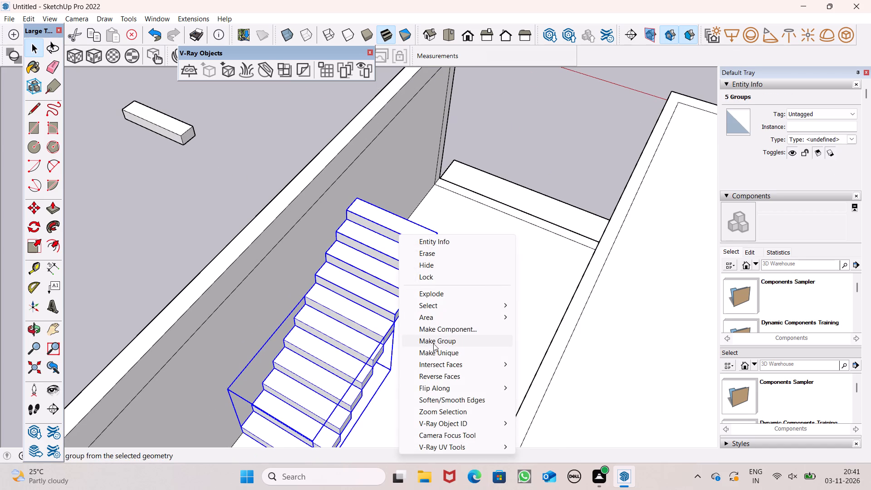
{"action": "left_click", "coordinate": [433, 342], "text": "ctrl"}
Scale the staircase group upward along the blue axis from its top face, keeping its base on the floor.
{"action": "scroll", "coordinate": [403, 325], "scroll_direction": "down", "scroll_amount": 5, "text": "ctrl"}
{"action": "middle_click_drag", "start_coordinate": [428, 343], "coordinate": [179, 333]}
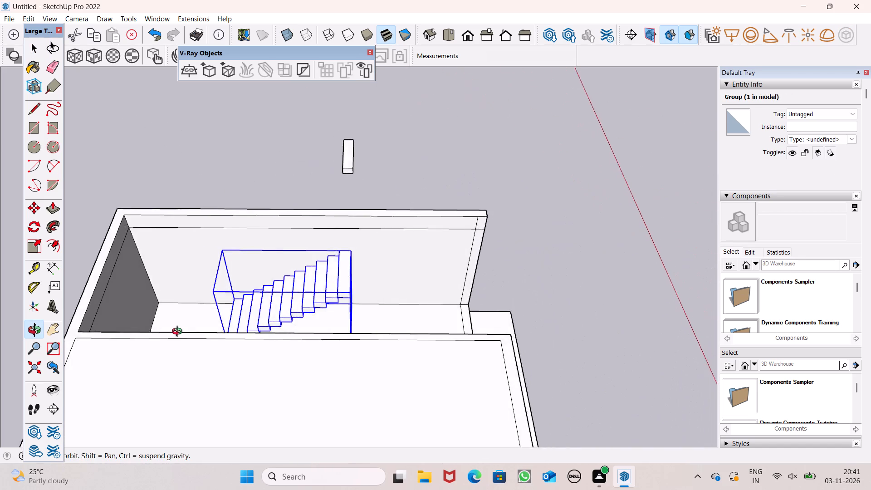
{"action": "middle_click_drag", "start_coordinate": [179, 333], "coordinate": [263, 353]}
{"action": "left_click", "coordinate": [314, 321]}
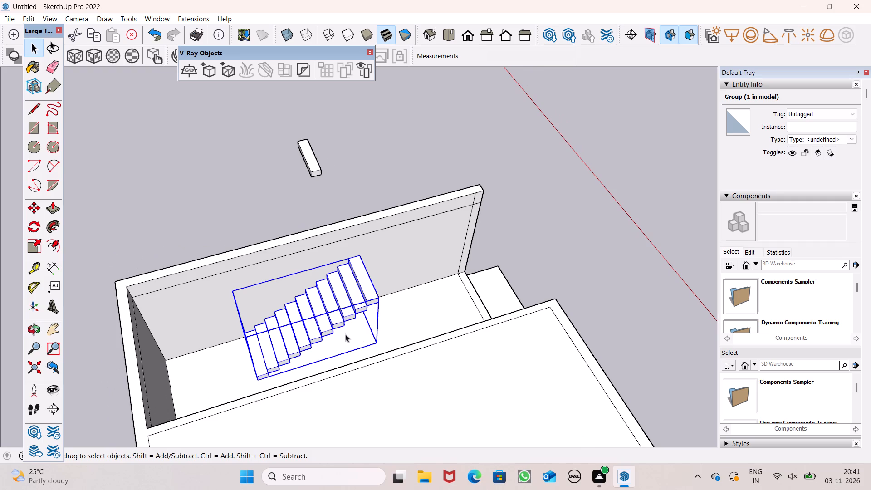
{"action": "middle_click_drag", "start_coordinate": [380, 348], "coordinate": [354, 359]}
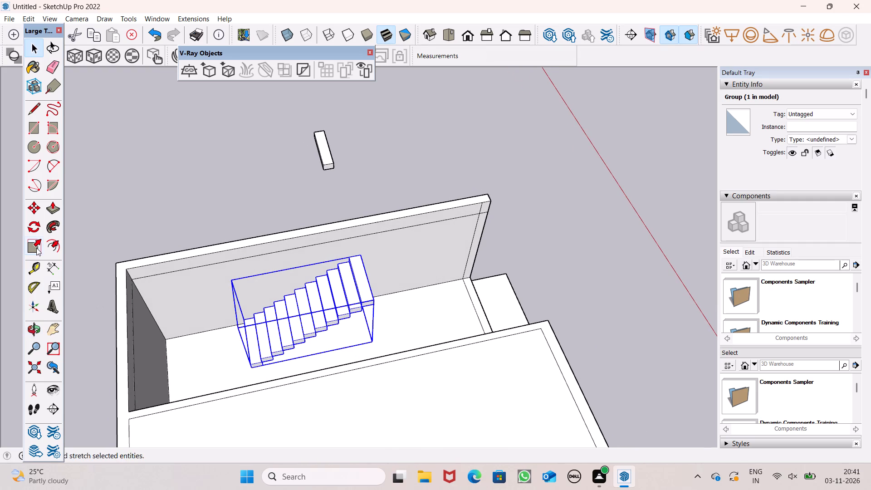
{"action": "left_click", "coordinate": [36, 248]}
{"action": "left_click_drag", "start_coordinate": [305, 289], "coordinate": [307, 275]}
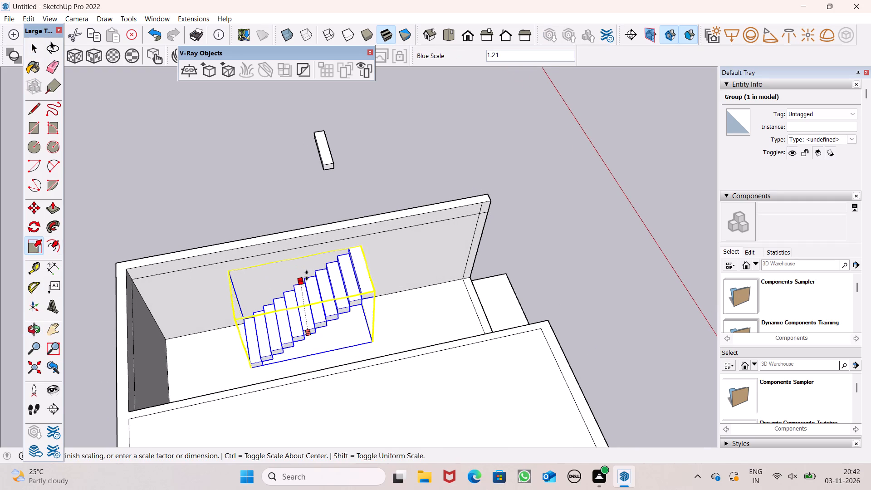
{"action": "left_click_drag", "start_coordinate": [307, 275], "coordinate": [299, 267]}
Examine how the stretched staircase sits against the floor, side wall and wall tops from the open front and from above.
{"action": "middle_click_drag", "start_coordinate": [453, 320], "coordinate": [131, 220]}
{"action": "scroll", "coordinate": [131, 220], "scroll_direction": "up", "scroll_amount": 1}
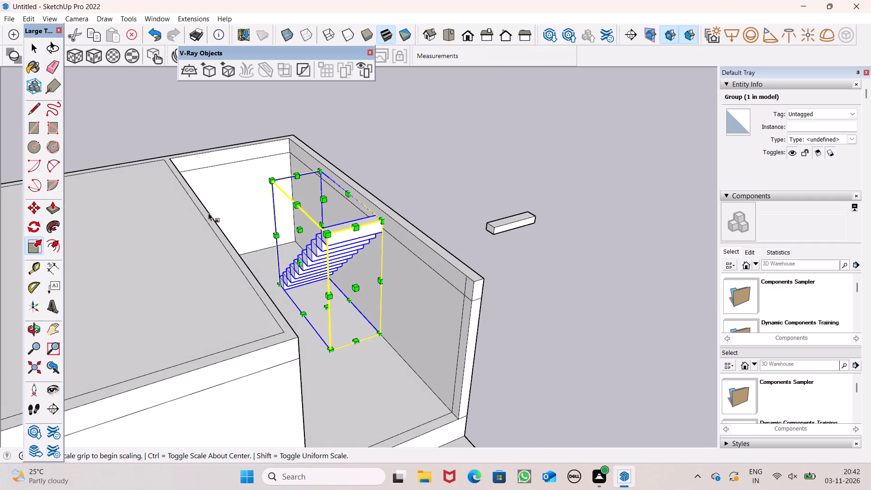
{"action": "middle_click_drag", "start_coordinate": [355, 292], "coordinate": [293, 279]}
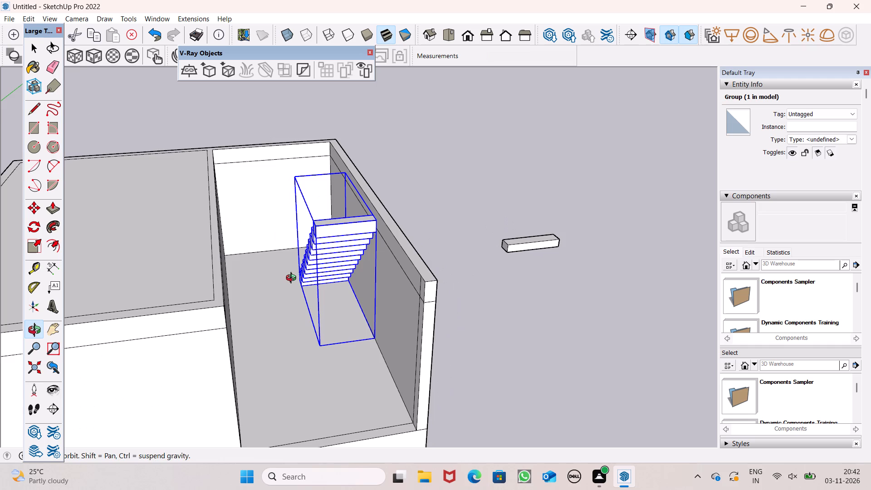
{"action": "middle_click_drag", "start_coordinate": [293, 279], "coordinate": [290, 268]}
{"action": "scroll", "coordinate": [290, 268], "scroll_direction": "up", "scroll_amount": 1}
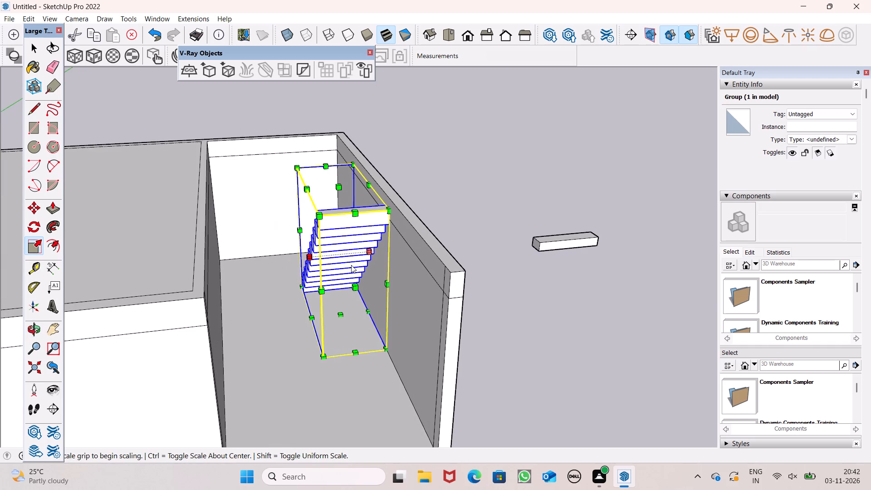
{"action": "middle_click_drag", "start_coordinate": [368, 280], "coordinate": [357, 272]}
{"action": "left_click", "coordinate": [349, 283]}
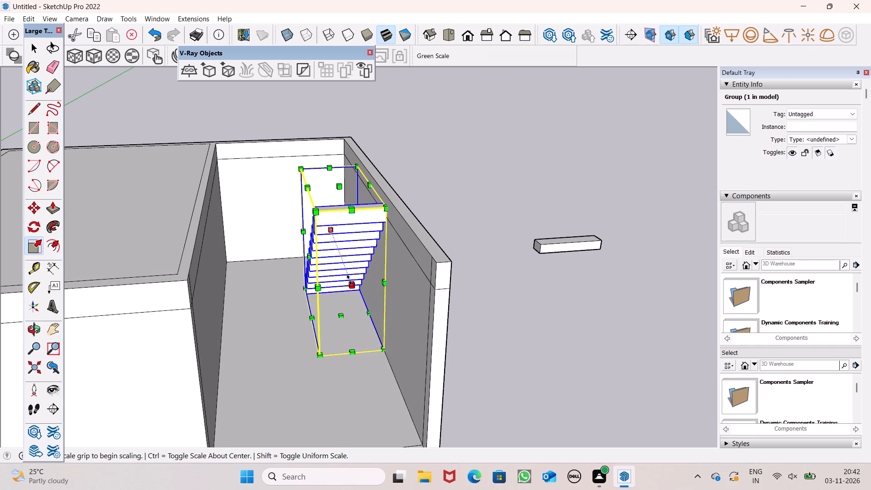
{"action": "left_click", "coordinate": [347, 286]}
{"action": "key", "text": "space"}
{"action": "middle_click_drag", "start_coordinate": [367, 294], "coordinate": [364, 300]}
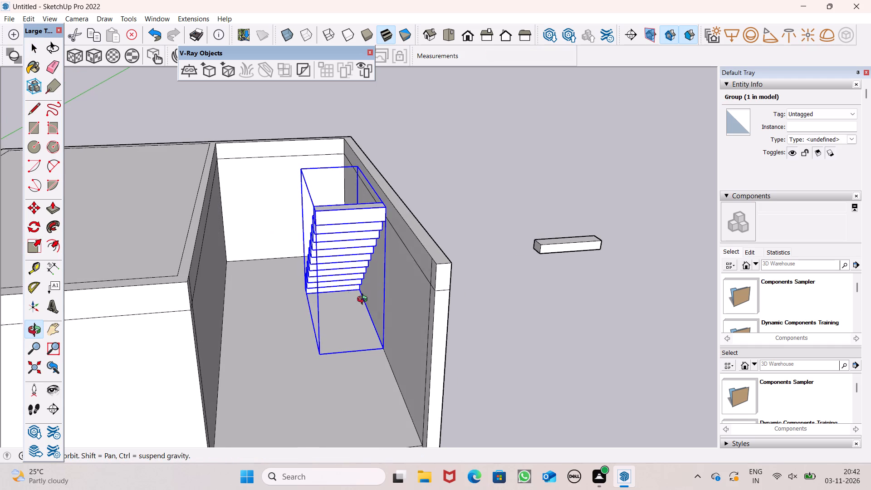
{"action": "middle_click_drag", "start_coordinate": [364, 300], "coordinate": [372, 317]}
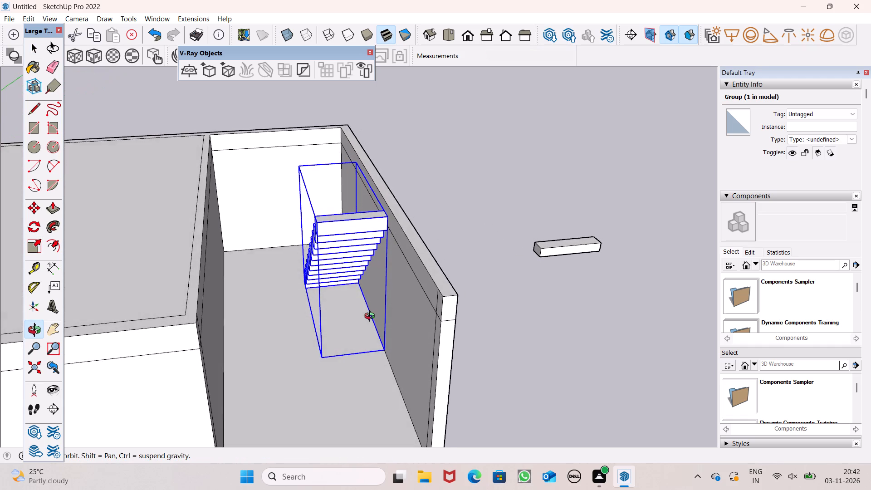
{"action": "middle_click_drag", "start_coordinate": [372, 317], "coordinate": [364, 278]}
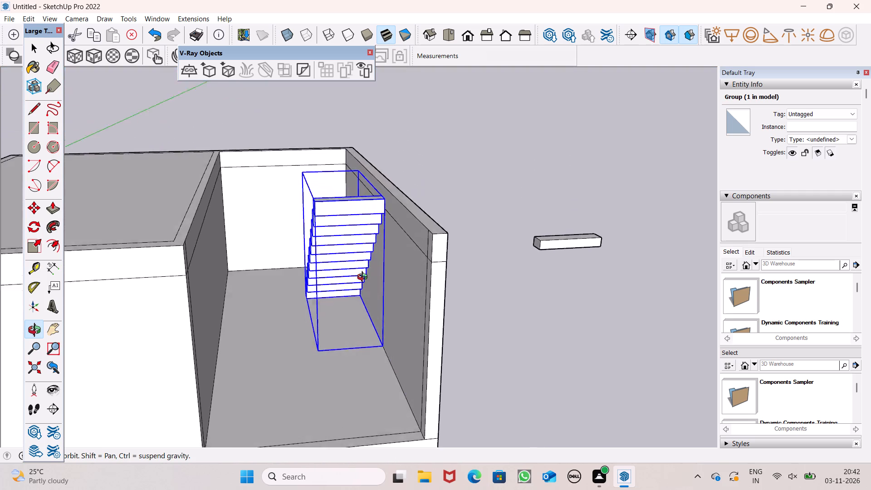
{"action": "middle_click_drag", "start_coordinate": [364, 278], "coordinate": [445, 373]}
{"action": "middle_click_drag", "start_coordinate": [312, 293], "coordinate": [377, 298]}
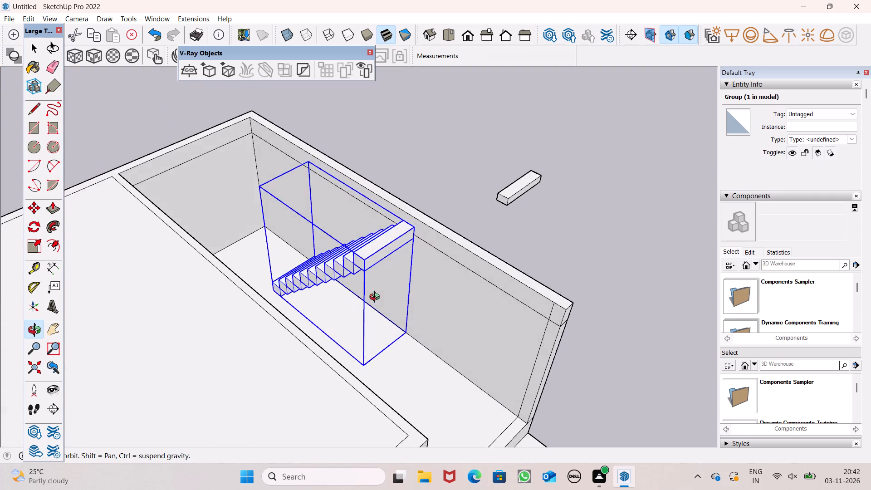
{"action": "middle_click_drag", "start_coordinate": [377, 298], "coordinate": [367, 258]}
{"action": "scroll", "coordinate": [325, 270], "scroll_direction": "up", "scroll_amount": 7}
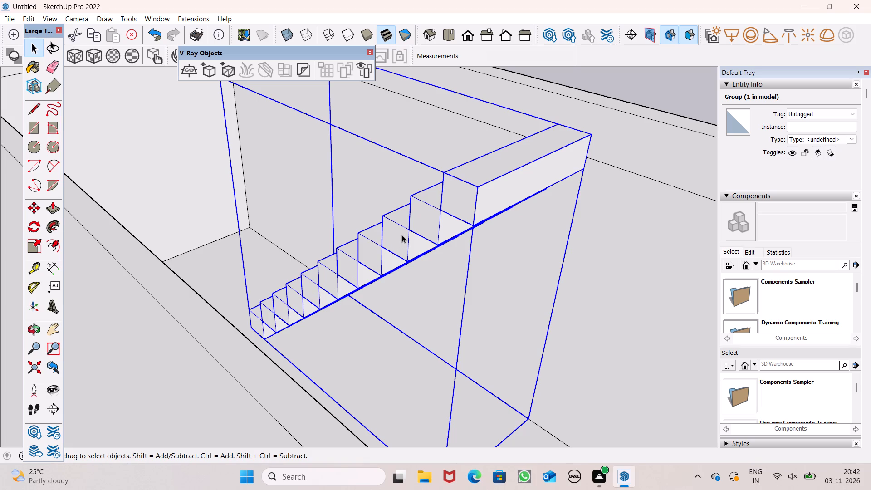
{"action": "scroll", "coordinate": [435, 222], "scroll_direction": "down", "scroll_amount": 3}
{"action": "middle_click_drag", "start_coordinate": [481, 284], "coordinate": [393, 281]}
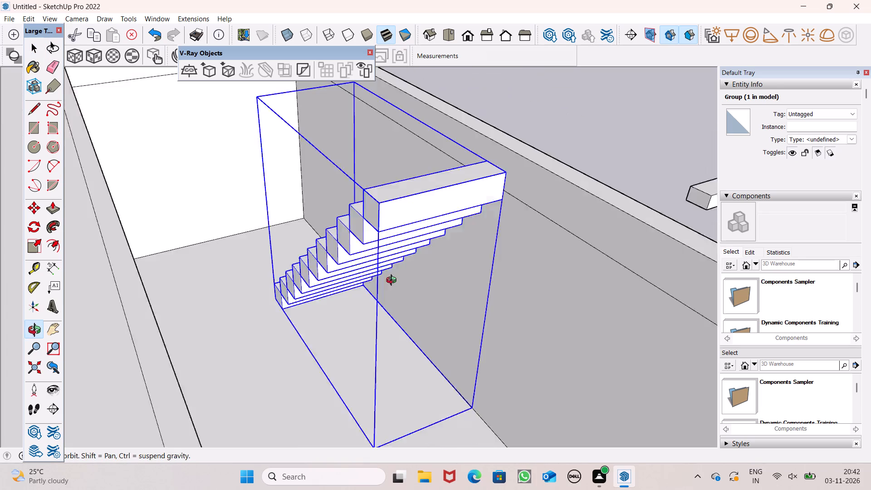
{"action": "middle_click_drag", "start_coordinate": [393, 281], "coordinate": [358, 268]}
{"action": "scroll", "coordinate": [254, 183], "scroll_direction": "down", "scroll_amount": 4}
{"action": "middle_click_drag", "start_coordinate": [292, 257], "coordinate": [275, 269]}
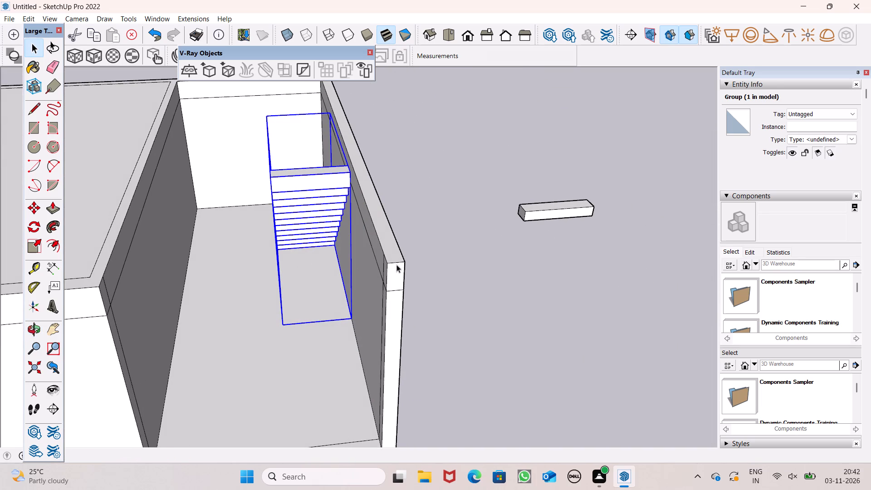
{"action": "key", "text": "space"}
{"action": "left_click", "coordinate": [406, 257]}
{"action": "middle_click_drag", "start_coordinate": [420, 272], "coordinate": [427, 294]}
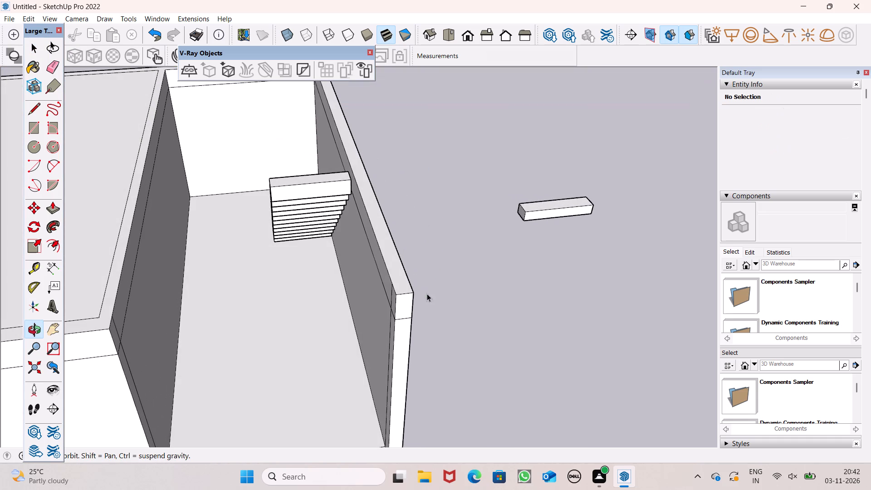
Scale the staircase group along the green axis by a factor of 1.14, lengthening it toward the room's open front.
{"action": "left_click", "coordinate": [307, 191]}
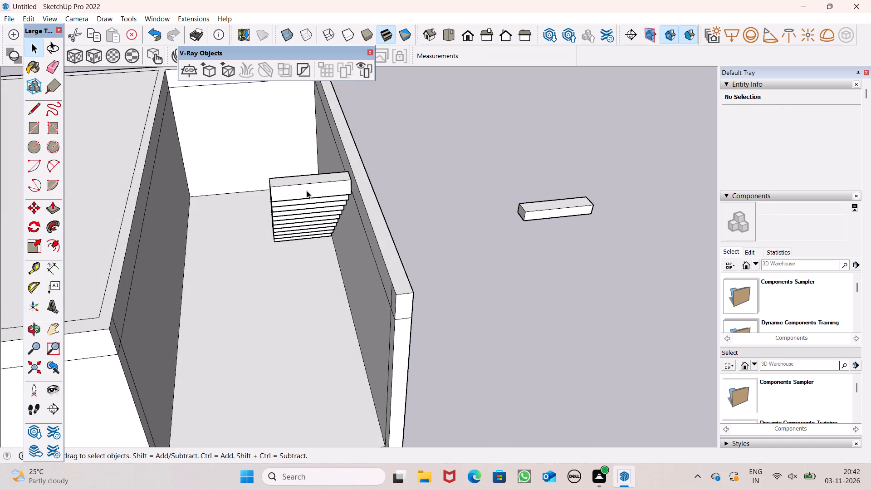
{"action": "middle_click_drag", "start_coordinate": [307, 191], "coordinate": [305, 181]}
{"action": "scroll", "coordinate": [334, 209], "scroll_direction": "down", "scroll_amount": 3}
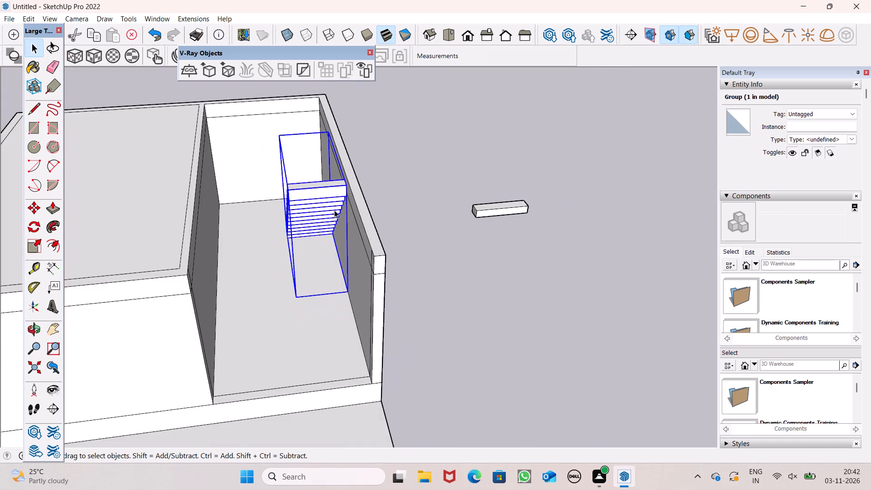
{"action": "middle_click_drag", "start_coordinate": [325, 214], "coordinate": [358, 313]}
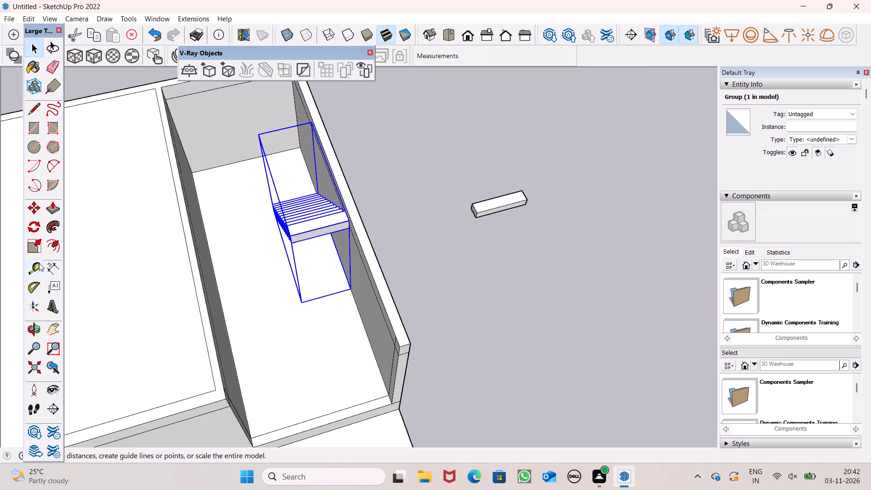
{"action": "left_click", "coordinate": [33, 248]}
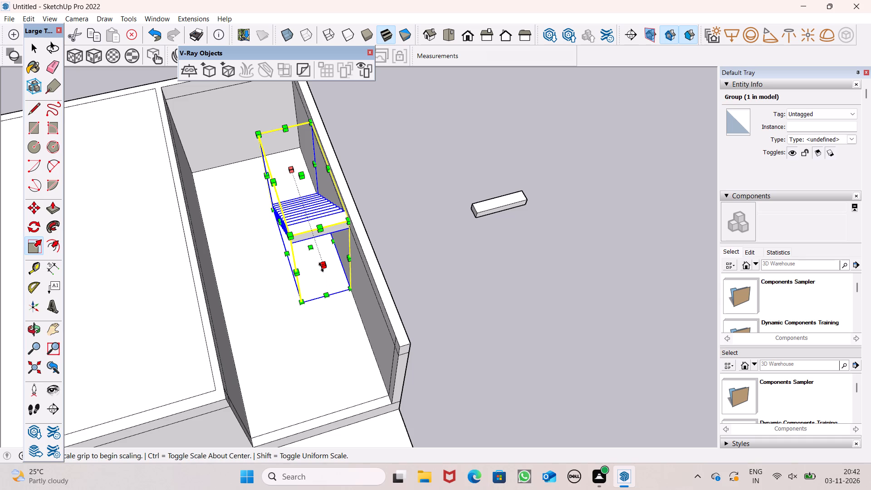
{"action": "left_click_drag", "start_coordinate": [321, 266], "coordinate": [323, 282]}
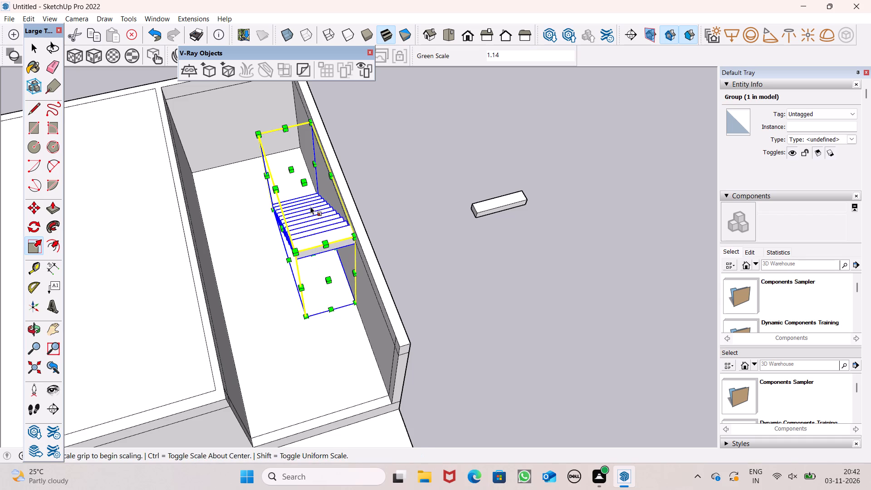
Scale the staircase group slightly taller along the blue axis from its top face, then deselect it.
{"action": "left_click_drag", "start_coordinate": [304, 185], "coordinate": [307, 179]}
{"action": "left_click_drag", "start_coordinate": [307, 179], "coordinate": [306, 179]}
{"action": "left_click_drag", "start_coordinate": [303, 180], "coordinate": [299, 183]}
{"action": "left_click_drag", "start_coordinate": [302, 181], "coordinate": [304, 174]}
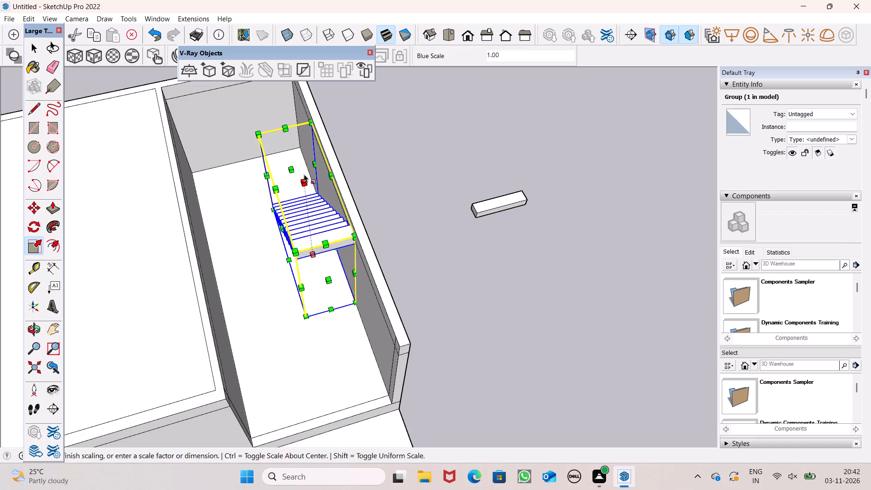
{"action": "middle_click_drag", "start_coordinate": [305, 210], "coordinate": [420, 106]}
{"action": "scroll", "coordinate": [320, 157], "scroll_direction": "up", "scroll_amount": 4}
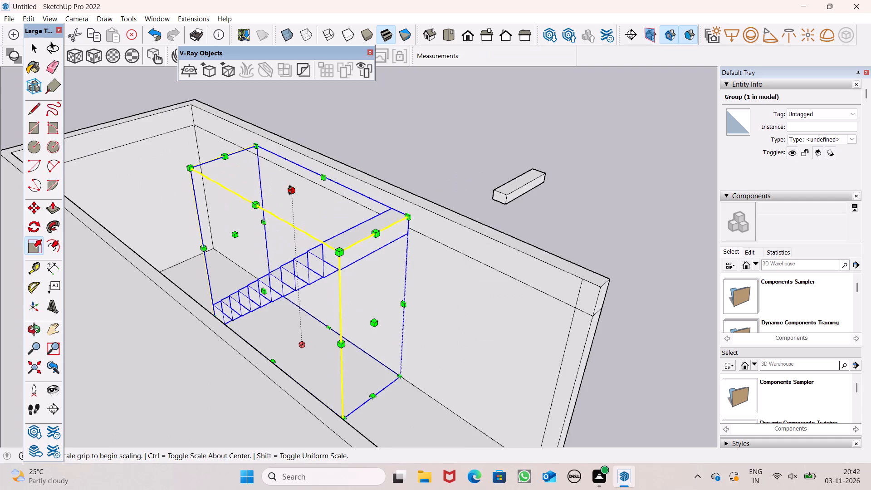
{"action": "left_click_drag", "start_coordinate": [290, 190], "coordinate": [297, 181]}
{"action": "key", "text": "space"}
{"action": "left_click", "coordinate": [414, 159]}
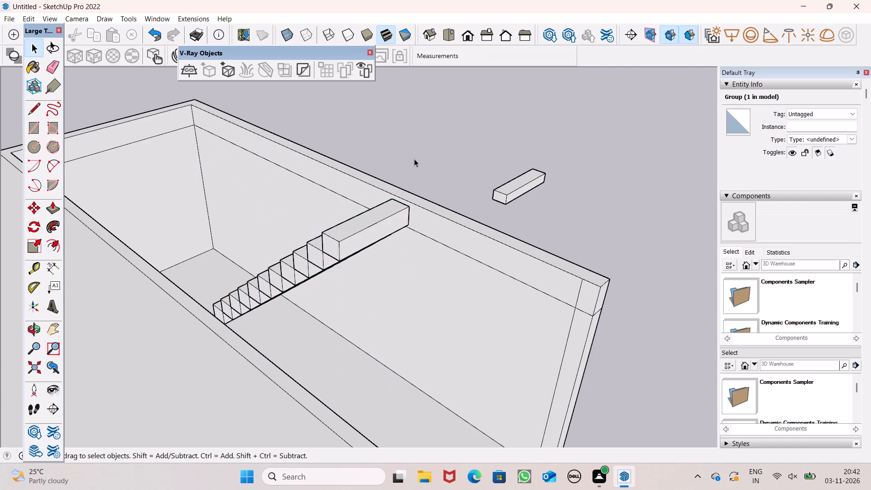
Examine the staircase's height against the wall tops and roof from the building's open front.
{"action": "scroll", "coordinate": [415, 157], "scroll_direction": "down", "scroll_amount": 6}
{"action": "middle_click_drag", "start_coordinate": [426, 213], "coordinate": [220, 142]}
{"action": "scroll", "coordinate": [276, 195], "scroll_direction": "down", "scroll_amount": 2}
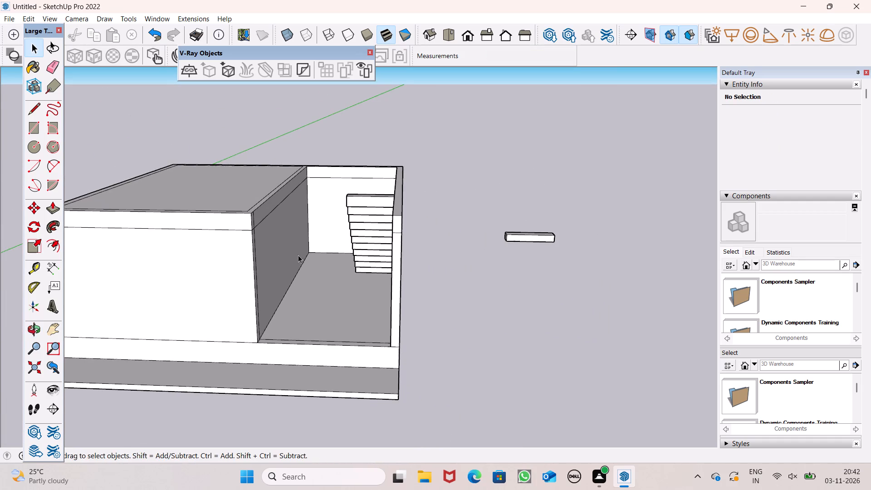
{"action": "middle_click_drag", "start_coordinate": [298, 255], "coordinate": [291, 247]}
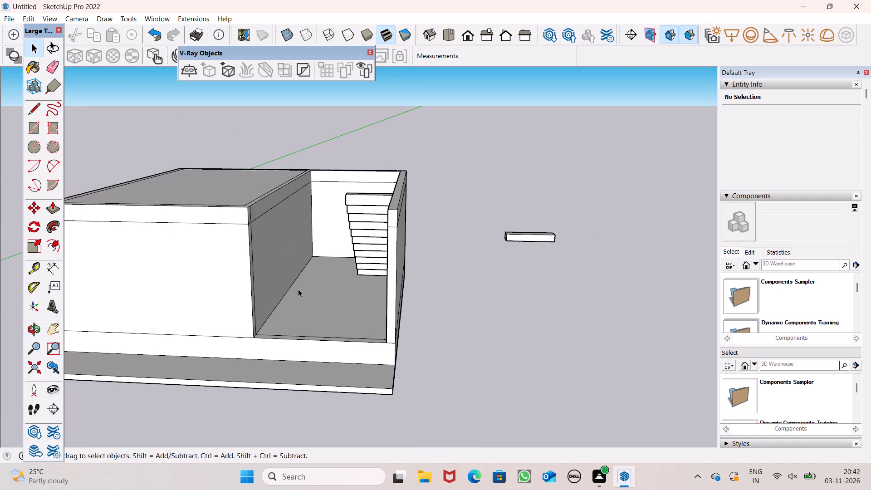
{"action": "middle_click_drag", "start_coordinate": [264, 325], "coordinate": [259, 326]}
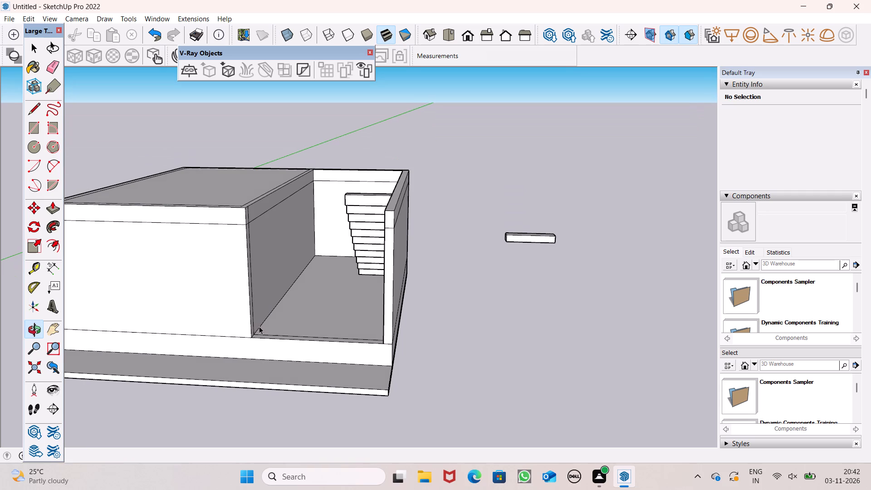
{"action": "middle_click_drag", "start_coordinate": [259, 311], "coordinate": [254, 304]}
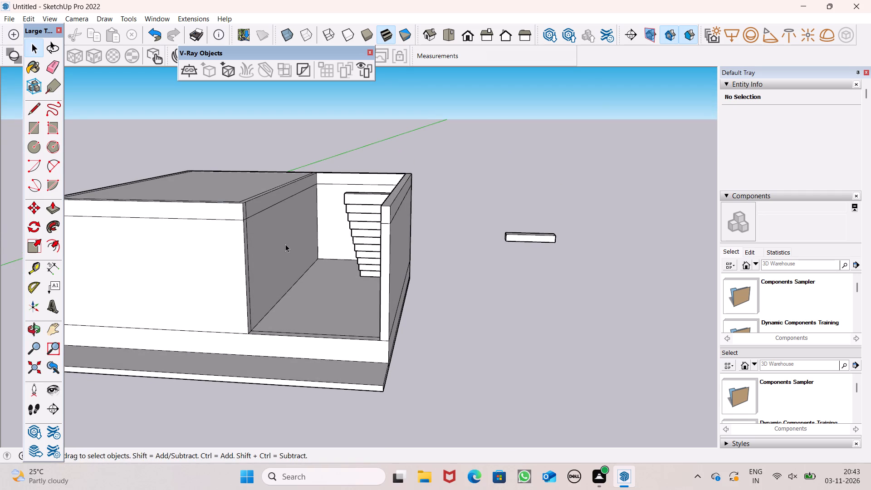
{"action": "middle_click_drag", "start_coordinate": [281, 255], "coordinate": [286, 233]}
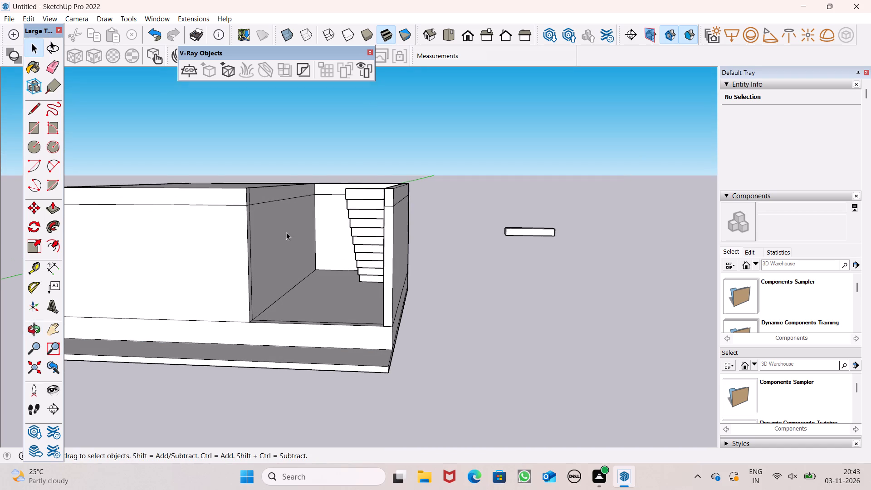
{"action": "middle_click_drag", "start_coordinate": [287, 237], "coordinate": [379, 234]}
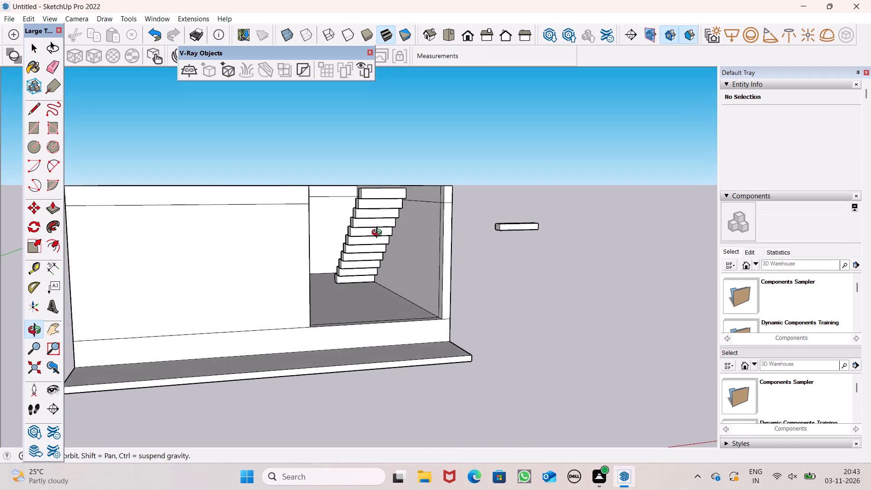
{"action": "middle_click_drag", "start_coordinate": [379, 234], "coordinate": [341, 266]}
{"action": "scroll", "coordinate": [355, 261], "scroll_direction": "down", "scroll_amount": 4}
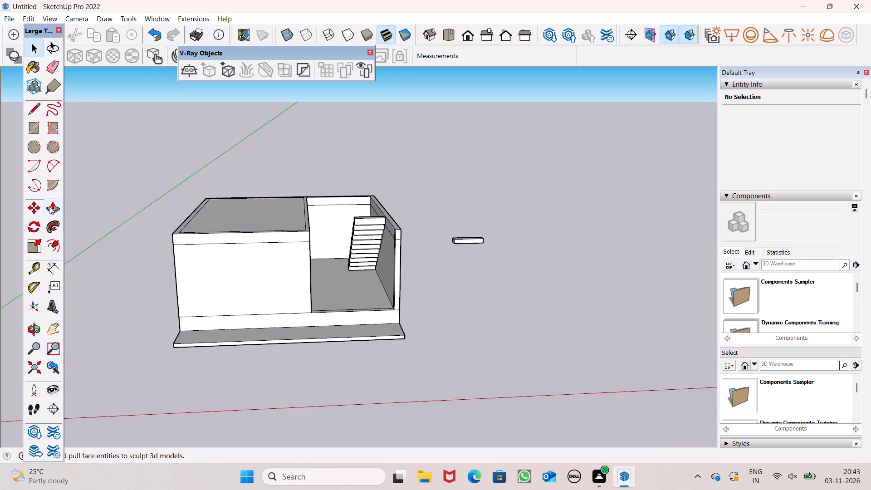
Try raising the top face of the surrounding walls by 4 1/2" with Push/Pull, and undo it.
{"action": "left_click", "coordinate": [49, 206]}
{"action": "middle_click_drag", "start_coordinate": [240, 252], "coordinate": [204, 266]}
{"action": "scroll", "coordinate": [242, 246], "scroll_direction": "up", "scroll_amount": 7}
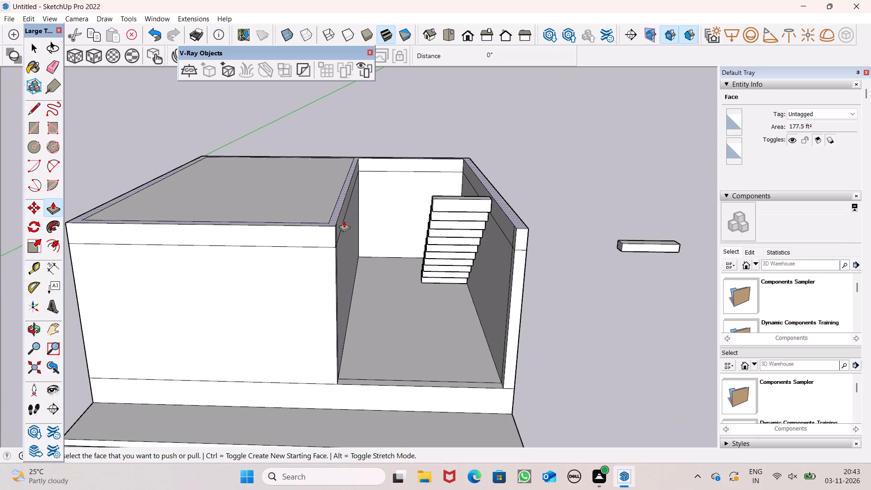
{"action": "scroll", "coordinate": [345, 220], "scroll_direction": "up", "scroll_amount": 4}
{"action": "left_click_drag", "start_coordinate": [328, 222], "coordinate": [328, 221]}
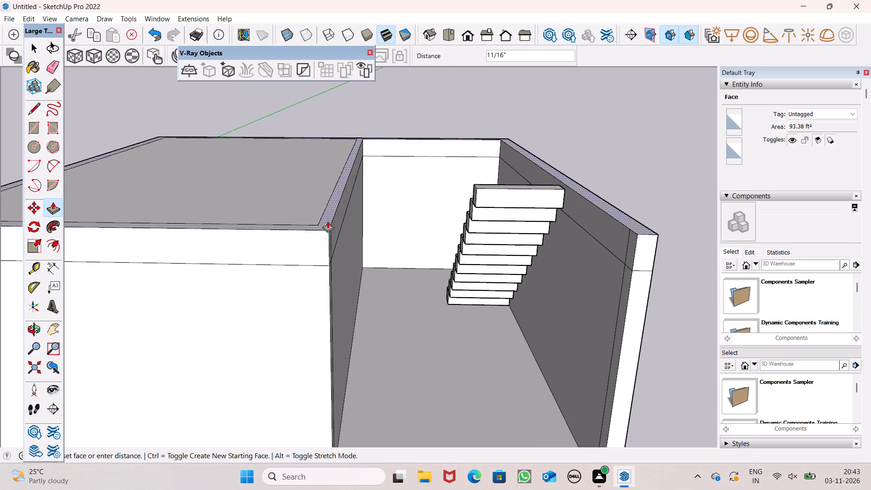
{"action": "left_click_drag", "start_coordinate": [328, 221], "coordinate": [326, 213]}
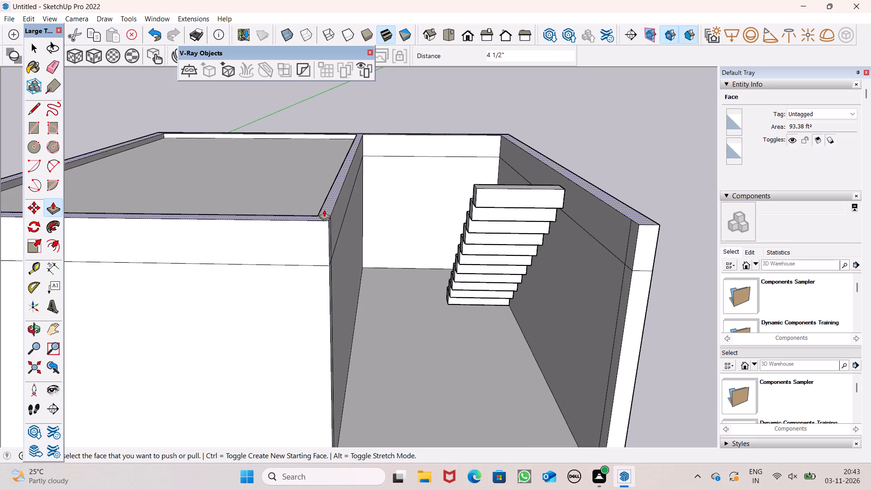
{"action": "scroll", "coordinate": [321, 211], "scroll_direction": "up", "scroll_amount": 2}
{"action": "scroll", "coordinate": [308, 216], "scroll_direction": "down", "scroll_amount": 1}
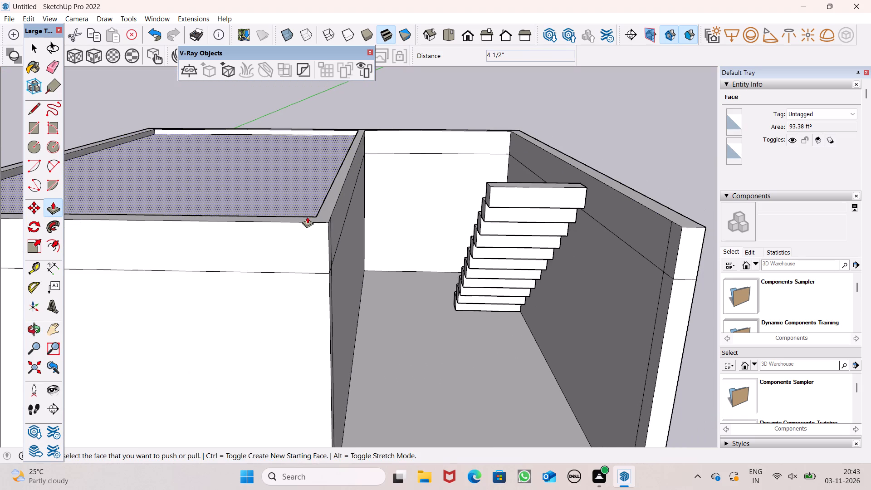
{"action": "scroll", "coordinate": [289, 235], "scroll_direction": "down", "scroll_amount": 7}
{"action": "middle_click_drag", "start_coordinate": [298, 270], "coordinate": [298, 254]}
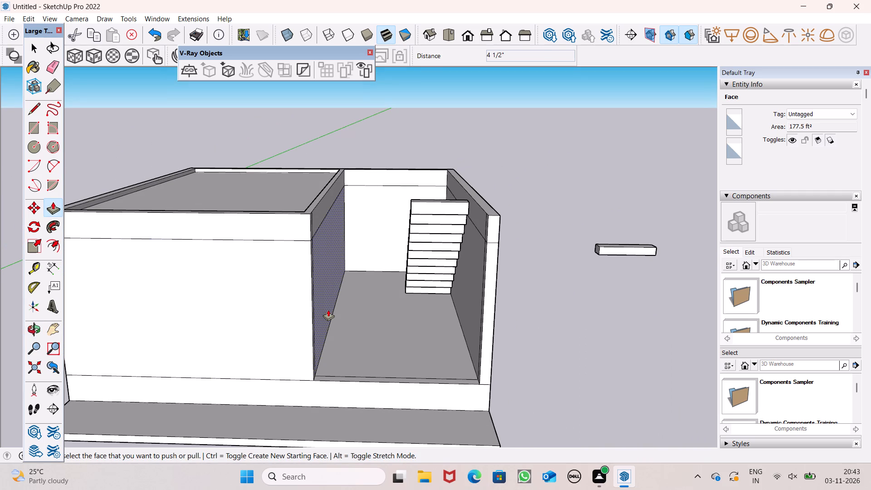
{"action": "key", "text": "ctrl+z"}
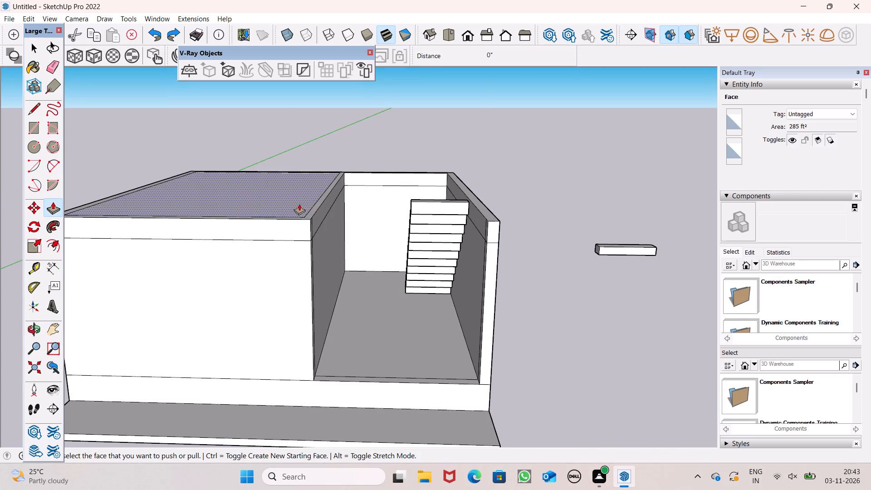
Erase the horizontal edge separating the roofed room's front wall from the plinth below it.
{"action": "left_click", "coordinate": [39, 109]}
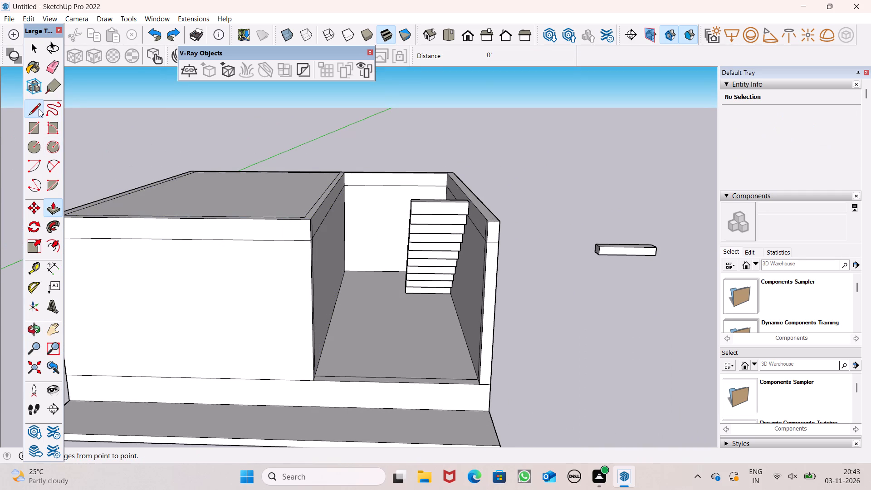
{"action": "scroll", "coordinate": [301, 149], "scroll_direction": "down", "scroll_amount": 6}
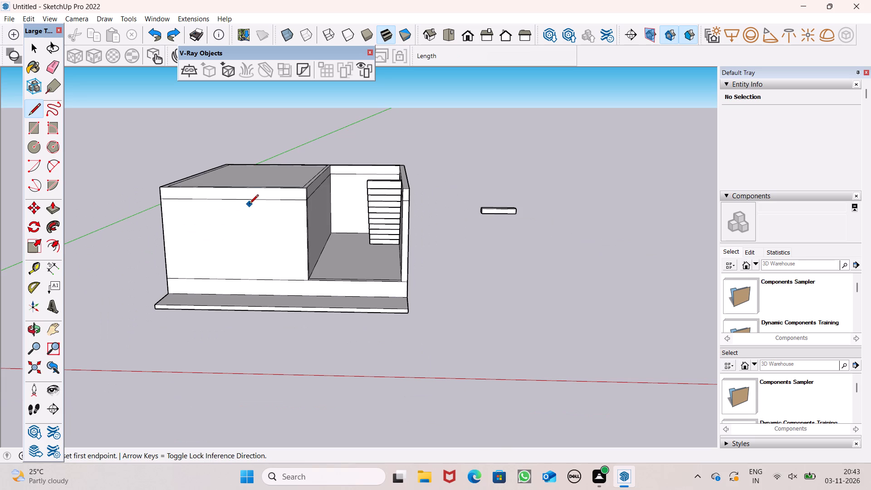
{"action": "scroll", "coordinate": [248, 205], "scroll_direction": "up", "scroll_amount": 6}
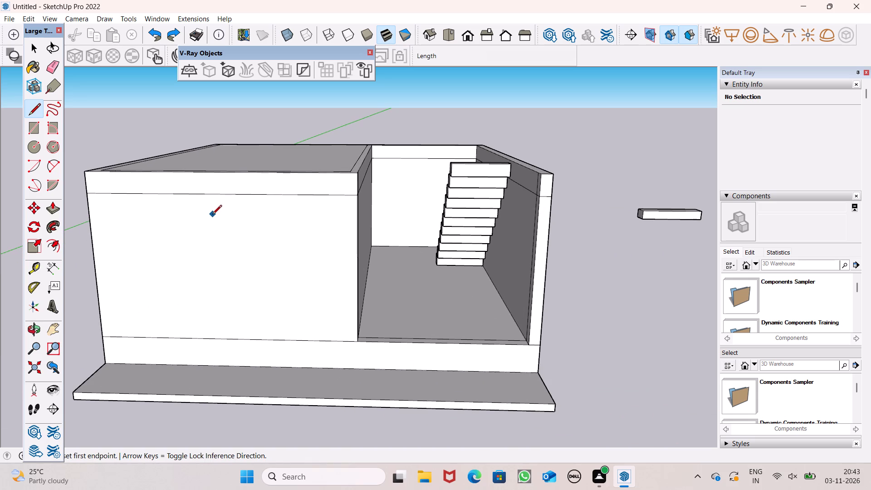
{"action": "scroll", "coordinate": [209, 220], "scroll_direction": "up", "scroll_amount": 3}
{"action": "scroll", "coordinate": [259, 193], "scroll_direction": "down", "scroll_amount": 4}
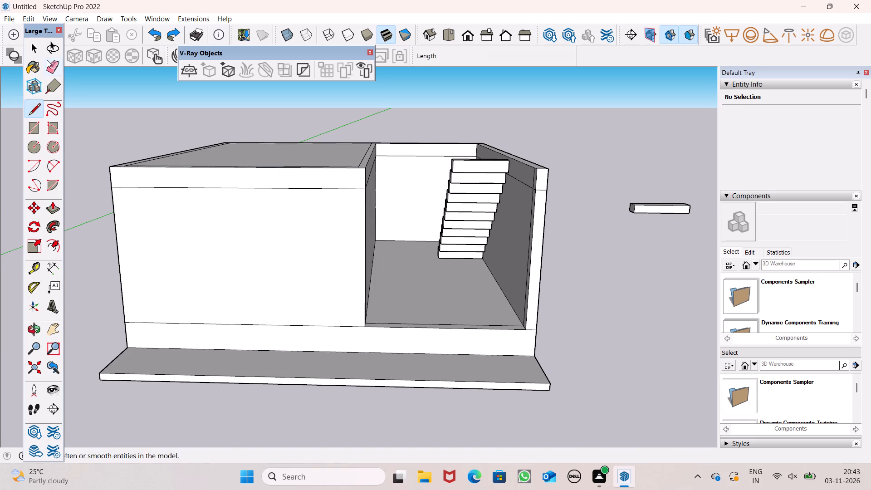
{"action": "left_click", "coordinate": [49, 66]}
{"action": "left_click_drag", "start_coordinate": [228, 316], "coordinate": [228, 327]}
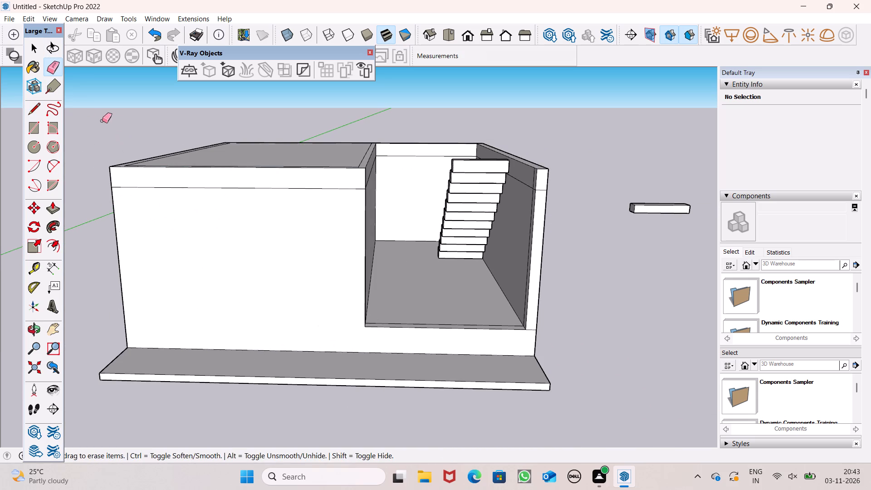
Draw a horizontal line 17' 9" long across the roofed room's front wall, below the existing upper band line.
{"action": "left_click", "coordinate": [29, 108]}
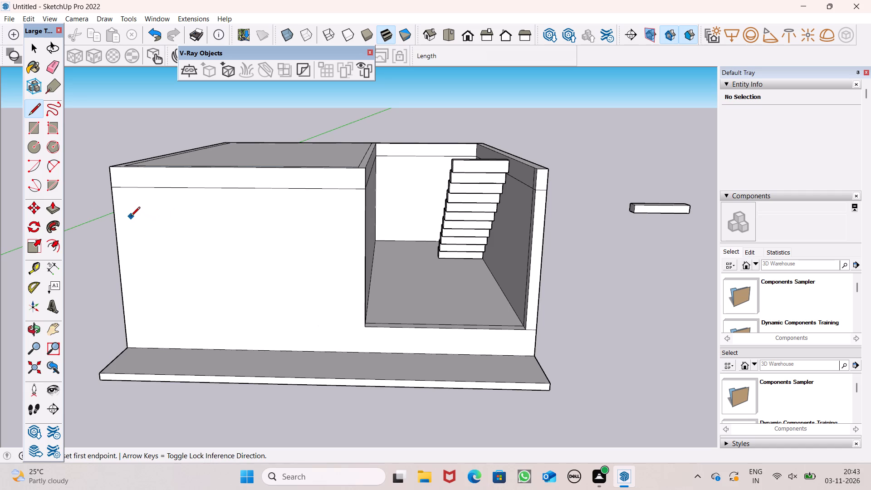
{"action": "scroll", "coordinate": [131, 216], "scroll_direction": "up", "scroll_amount": 1}
{"action": "left_click", "coordinate": [114, 221]}
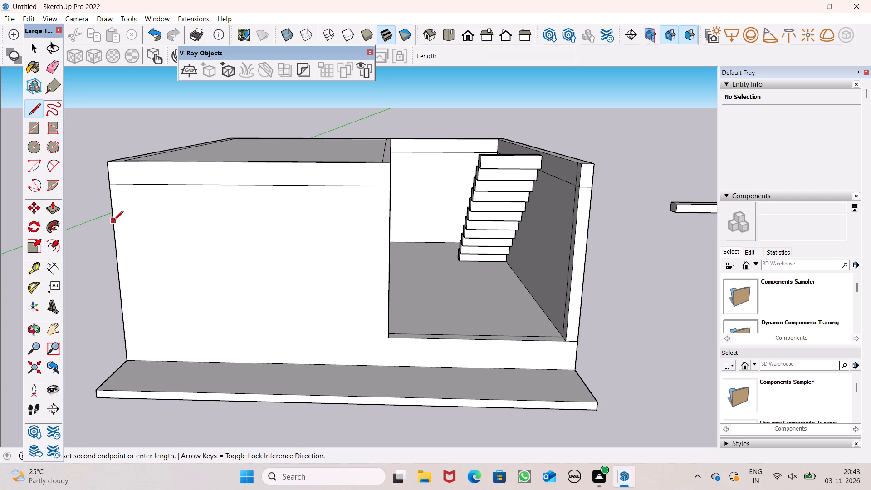
{"action": "left_click", "coordinate": [389, 226]}
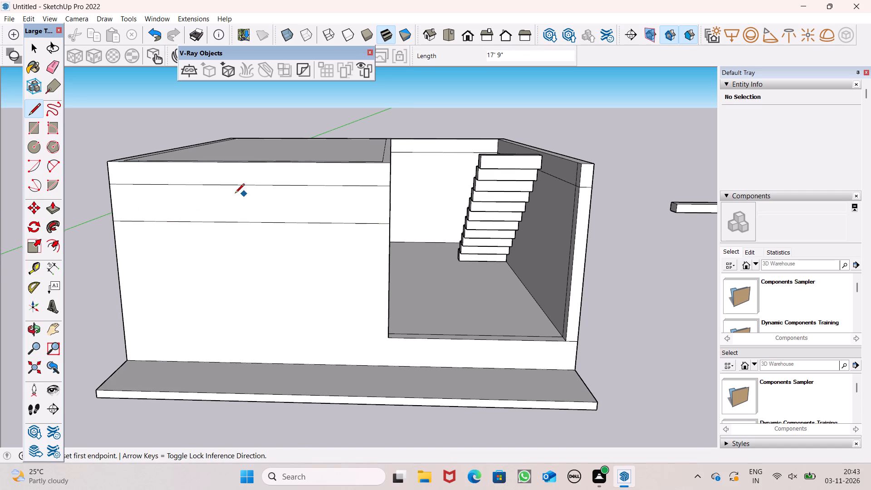
Draw a short line across the narrow strip at the dividing wall's front end, just below the upper band line.
{"action": "scroll", "coordinate": [233, 194], "scroll_direction": "down", "scroll_amount": 6}
{"action": "middle_click_drag", "start_coordinate": [397, 218], "coordinate": [397, 224]}
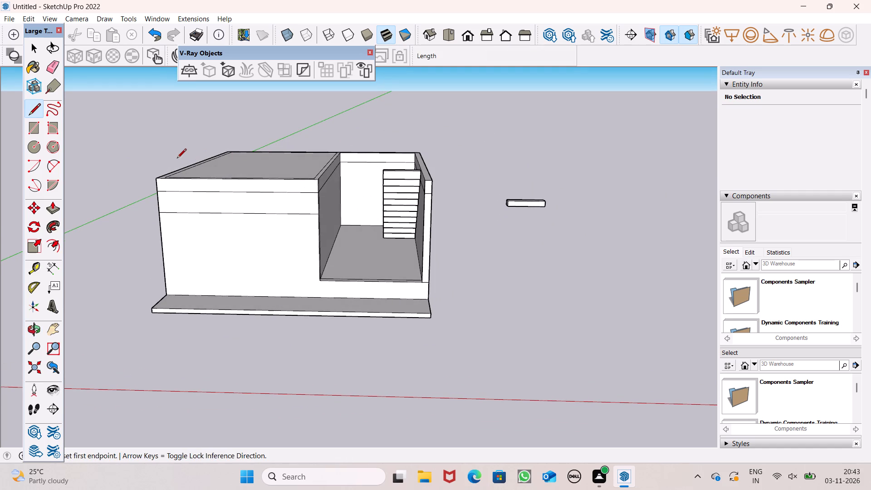
{"action": "scroll", "coordinate": [308, 176], "scroll_direction": "up", "scroll_amount": 6}
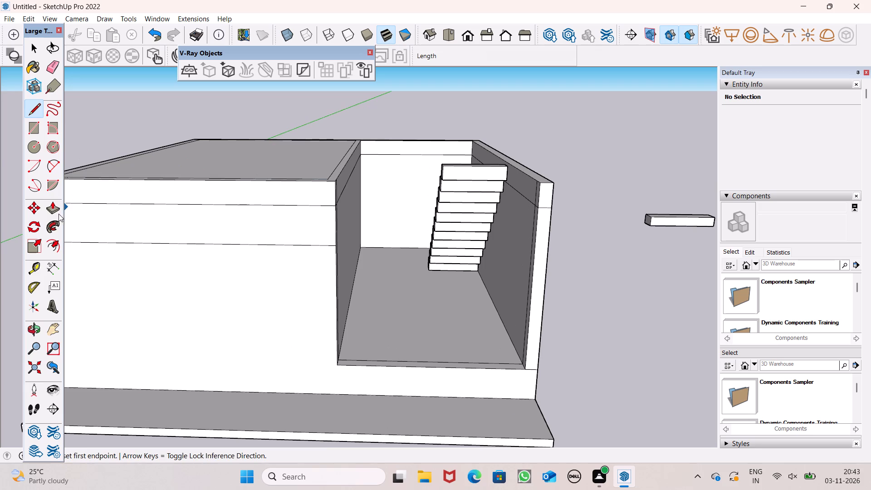
{"action": "left_click", "coordinate": [55, 209]}
{"action": "middle_click_drag", "start_coordinate": [282, 215], "coordinate": [145, 203]}
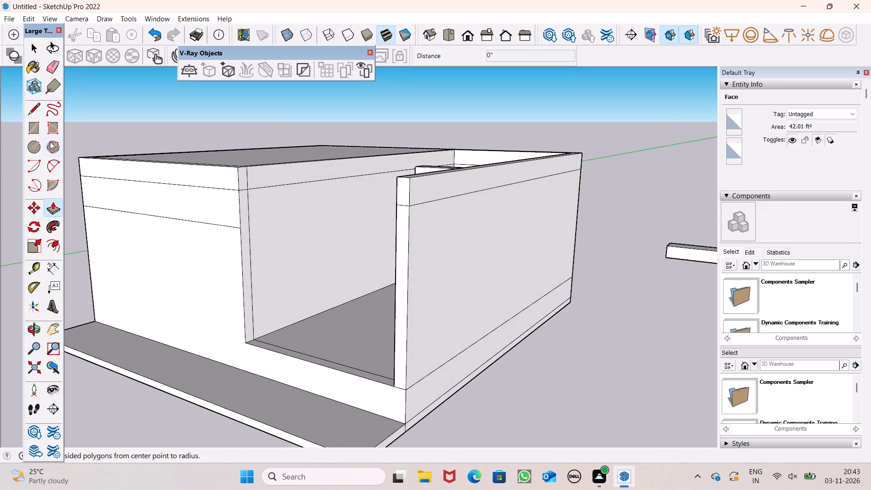
{"action": "left_click", "coordinate": [31, 107]}
{"action": "scroll", "coordinate": [250, 192], "scroll_direction": "up", "scroll_amount": 2}
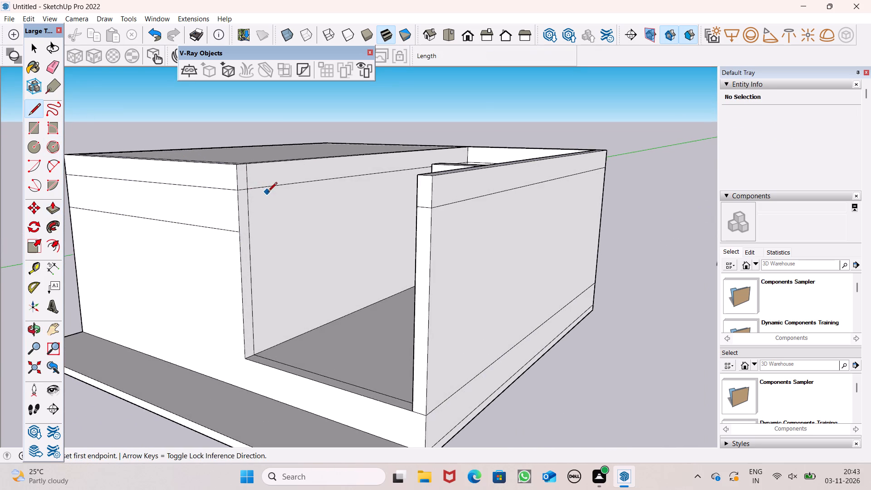
{"action": "scroll", "coordinate": [276, 198], "scroll_direction": "up", "scroll_amount": 4}
{"action": "left_click", "coordinate": [214, 213]}
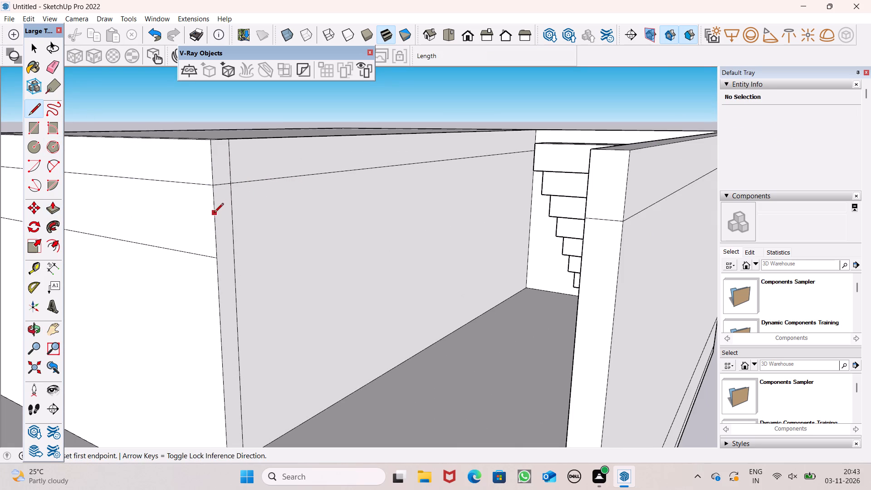
{"action": "left_click", "coordinate": [232, 208]}
{"action": "key", "text": "space"}
{"action": "scroll", "coordinate": [225, 199], "scroll_direction": "down", "scroll_amount": 4}
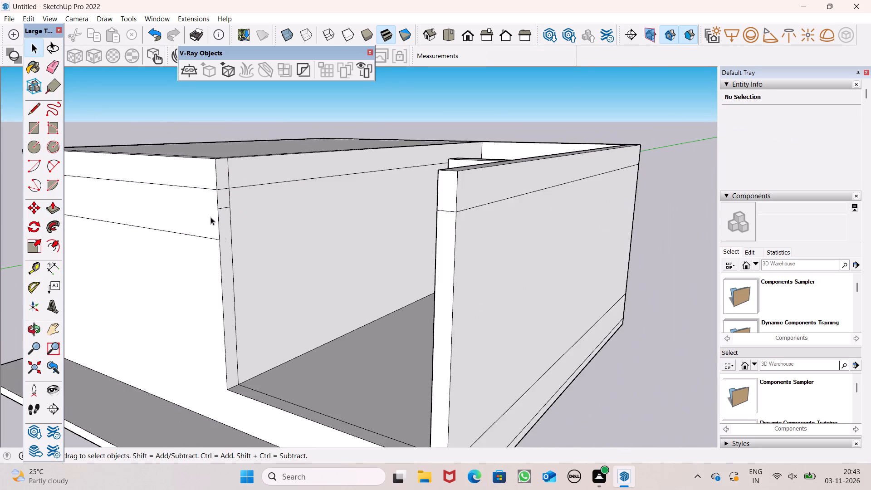
Push/Pull the small face on the dividing wall's front strip about 11' 4 5/16" across the open front to form a beam.
{"action": "middle_click", "coordinate": [356, 279]}
{"action": "scroll", "coordinate": [362, 280], "scroll_direction": "up", "scroll_amount": 2}
{"action": "left_click_drag", "start_coordinate": [55, 210], "coordinate": [61, 205]}
{"action": "scroll", "coordinate": [355, 151], "scroll_direction": "down", "scroll_amount": 5}
{"action": "scroll", "coordinate": [342, 189], "scroll_direction": "up", "scroll_amount": 1}
{"action": "middle_click_drag", "start_coordinate": [345, 198], "coordinate": [370, 222]}
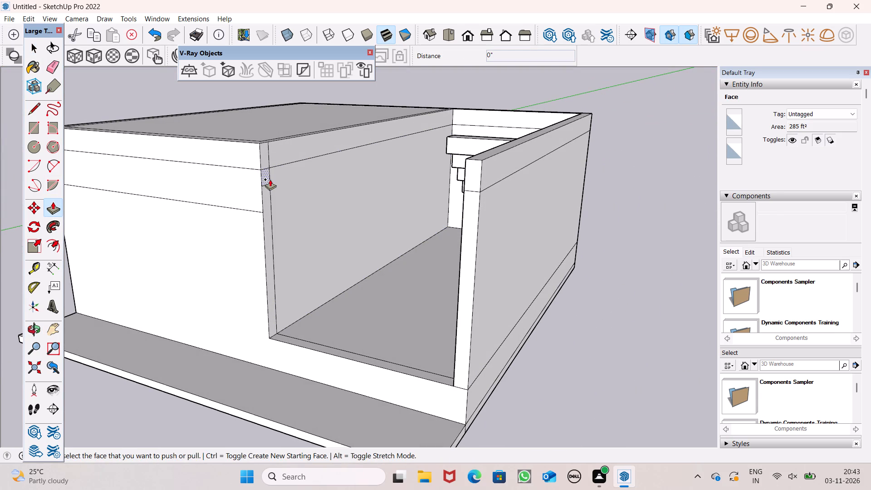
{"action": "left_click_drag", "start_coordinate": [268, 177], "coordinate": [465, 194]}
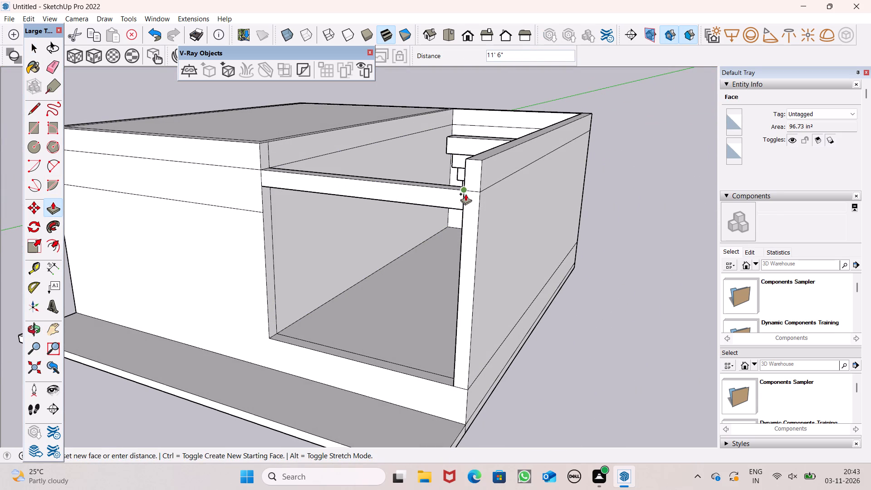
{"action": "left_click_drag", "start_coordinate": [465, 194], "coordinate": [465, 195]}
Extend the beam's free end by 1 11/16" so it meets the outer side wall.
{"action": "middle_click_drag", "start_coordinate": [410, 206], "coordinate": [449, 214]}
{"action": "scroll", "coordinate": [510, 206], "scroll_direction": "up", "scroll_amount": 14}
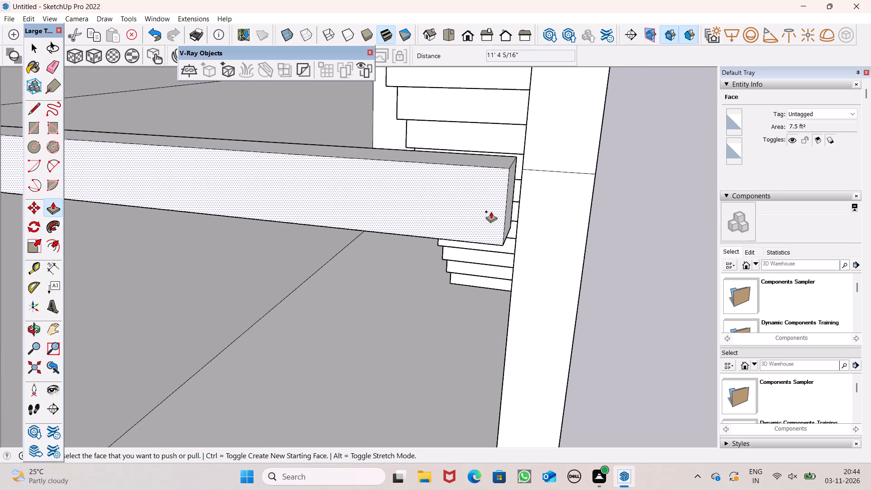
{"action": "scroll", "coordinate": [491, 211], "scroll_direction": "up", "scroll_amount": 3}
{"action": "left_click_drag", "start_coordinate": [514, 222], "coordinate": [525, 236]}
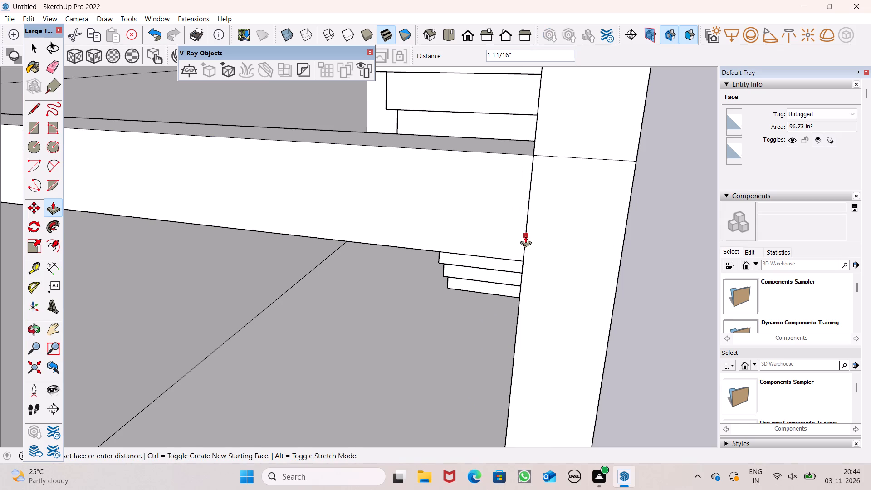
{"action": "left_click_drag", "start_coordinate": [525, 236], "coordinate": [526, 236]}
Pull the underside of the beam across the open front downward by 2 1/4" to deepen it.
{"action": "scroll", "coordinate": [510, 185], "scroll_direction": "down", "scroll_amount": 7}
{"action": "middle_click_drag", "start_coordinate": [509, 224], "coordinate": [594, 157]}
{"action": "scroll", "coordinate": [583, 159], "scroll_direction": "up", "scroll_amount": 1}
{"action": "scroll", "coordinate": [611, 147], "scroll_direction": "down", "scroll_amount": 12}
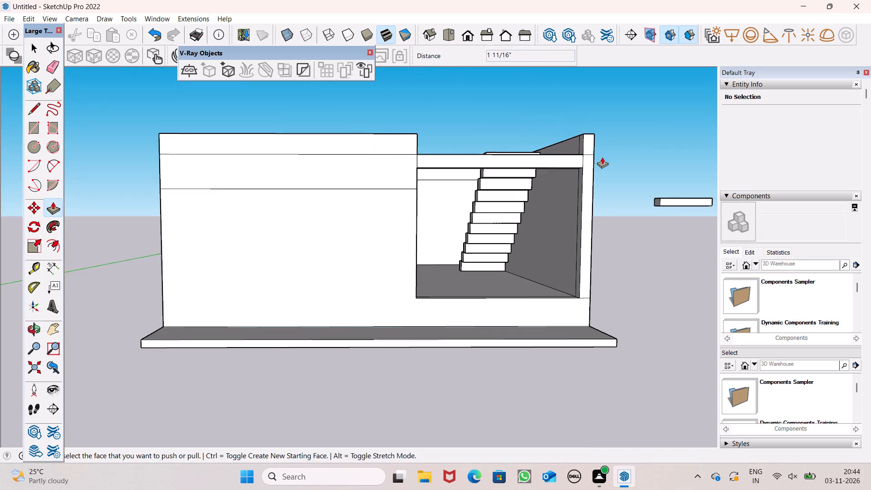
{"action": "middle_click_drag", "start_coordinate": [551, 187], "coordinate": [440, 254]}
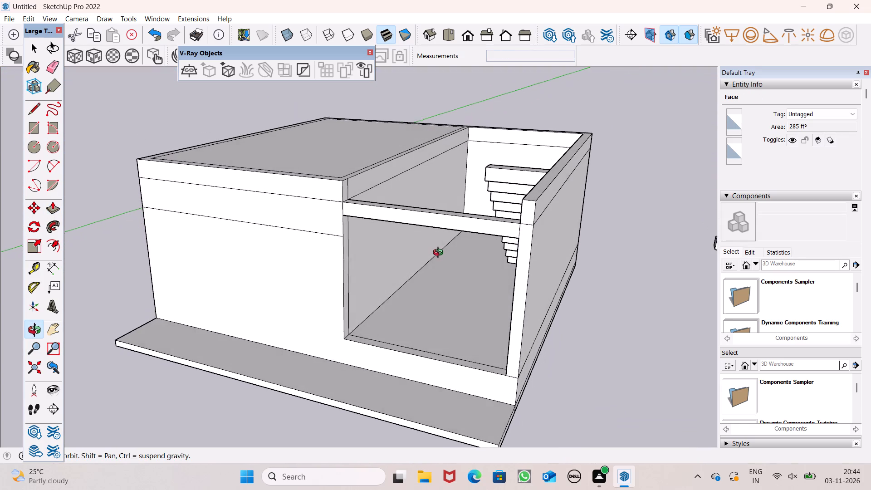
{"action": "middle_click_drag", "start_coordinate": [440, 254], "coordinate": [481, 144]}
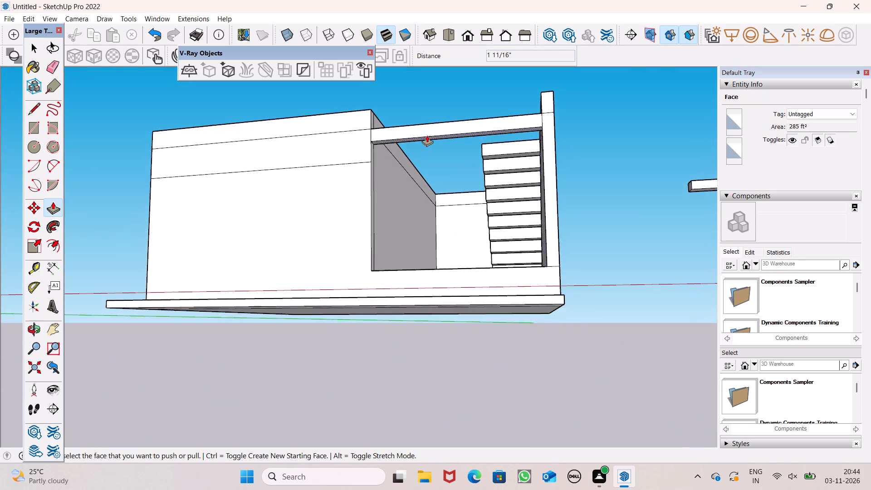
{"action": "scroll", "coordinate": [423, 135], "scroll_direction": "up", "scroll_amount": 7}
{"action": "left_click_drag", "start_coordinate": [367, 142], "coordinate": [365, 148]}
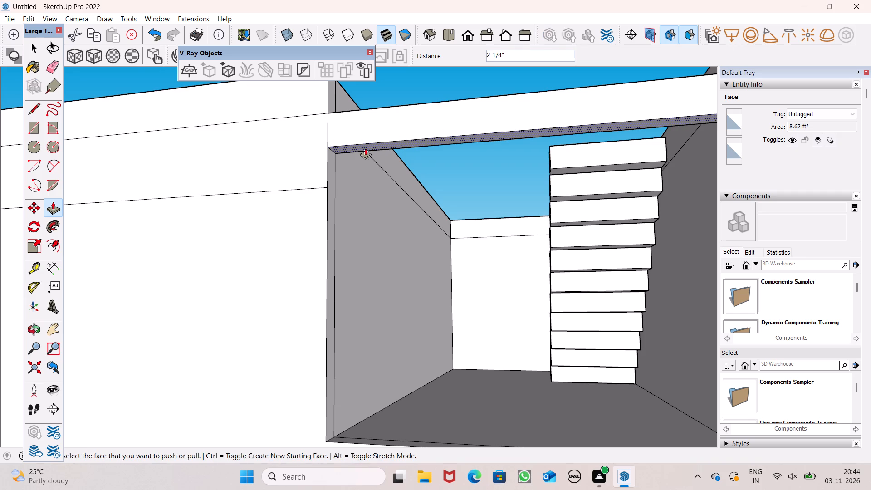
Push the beam's inner face 2 3/8" toward the building's front to make the beam thinner.
{"action": "scroll", "coordinate": [418, 92], "scroll_direction": "down", "scroll_amount": 4}
{"action": "middle_click_drag", "start_coordinate": [453, 102], "coordinate": [78, 365]}
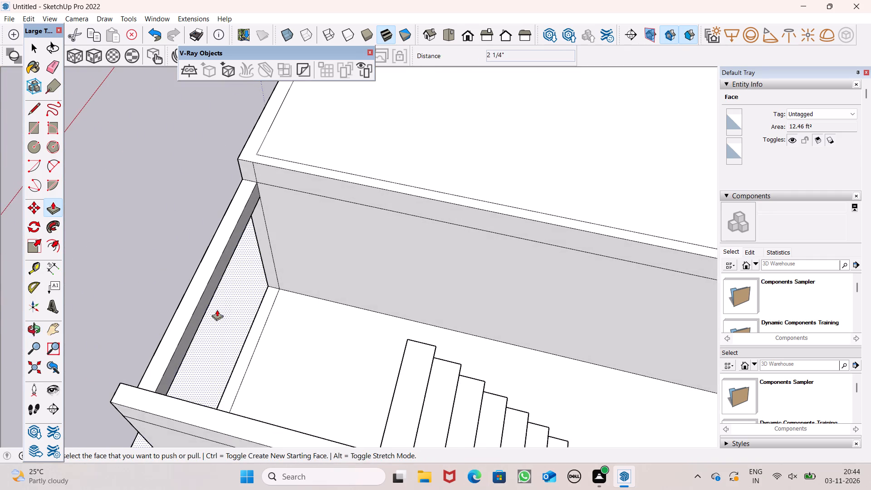
{"action": "scroll", "coordinate": [225, 305], "scroll_direction": "up", "scroll_amount": 3}
{"action": "left_click_drag", "start_coordinate": [191, 301], "coordinate": [186, 294]}
Examine the beam's fit between the dividing wall and side wall, and against the staircase, from above and the front.
{"action": "middle_click_drag", "start_coordinate": [193, 307], "coordinate": [263, 272]}
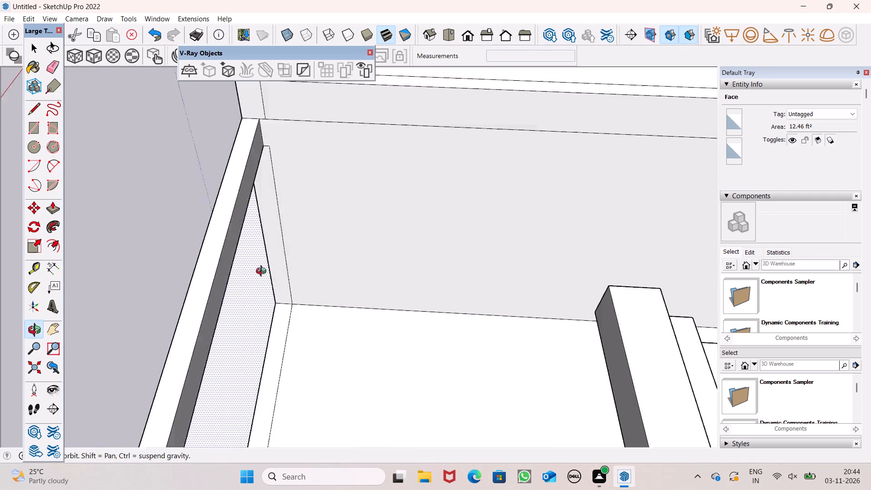
{"action": "middle_click_drag", "start_coordinate": [263, 272], "coordinate": [505, 167]}
{"action": "scroll", "coordinate": [470, 187], "scroll_direction": "down", "scroll_amount": 5}
{"action": "middle_click_drag", "start_coordinate": [420, 210], "coordinate": [481, 210]}
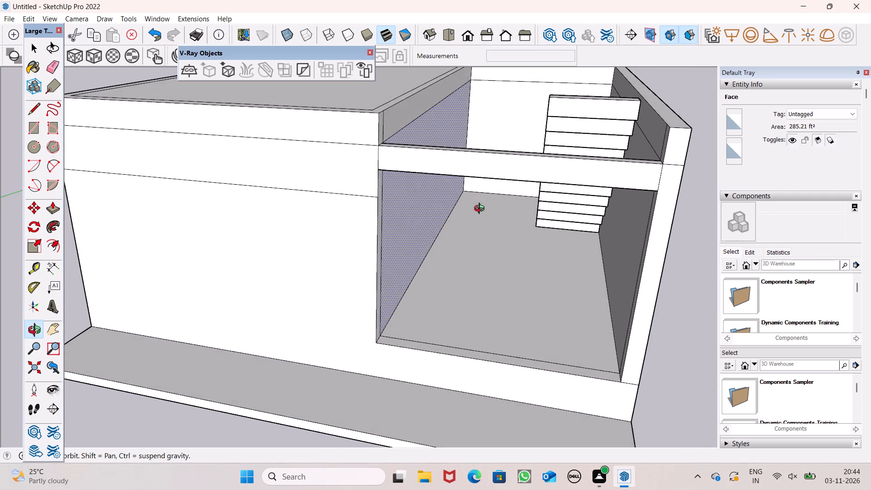
{"action": "middle_click_drag", "start_coordinate": [481, 210], "coordinate": [406, 291]}
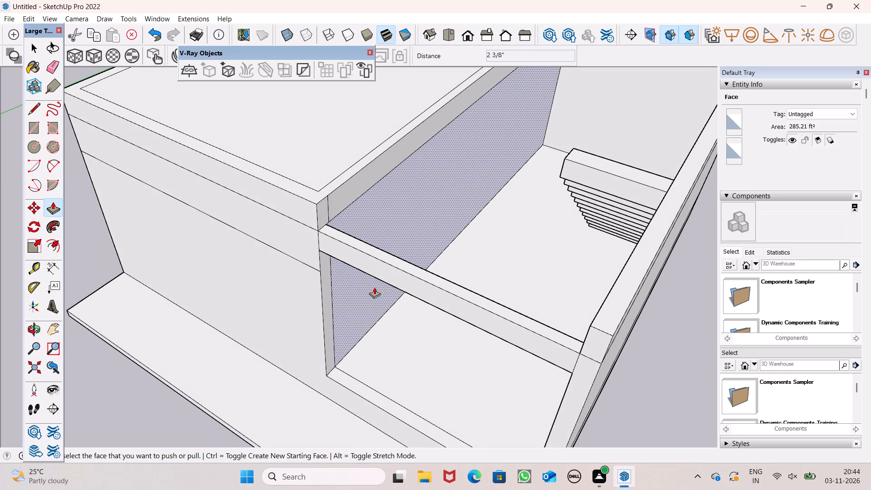
{"action": "middle_click_drag", "start_coordinate": [374, 287], "coordinate": [471, 290]}
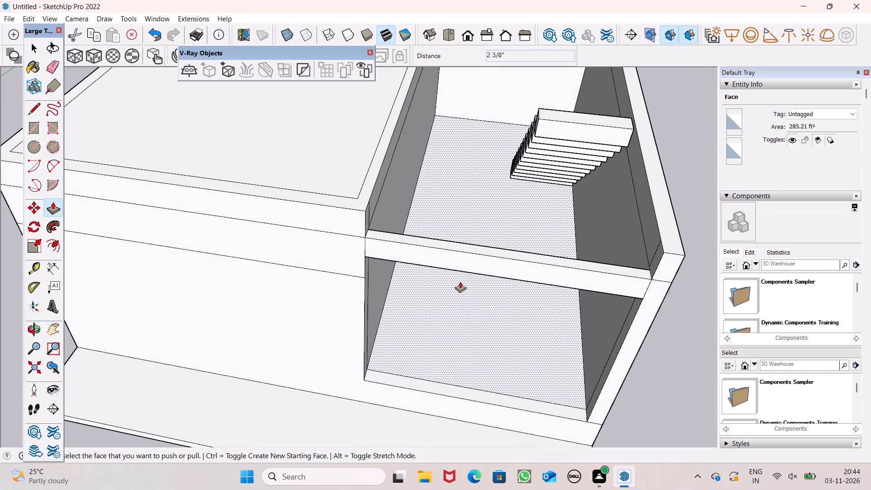
{"action": "scroll", "coordinate": [371, 254], "scroll_direction": "down", "scroll_amount": 2}
{"action": "middle_click_drag", "start_coordinate": [313, 241], "coordinate": [375, 108]}
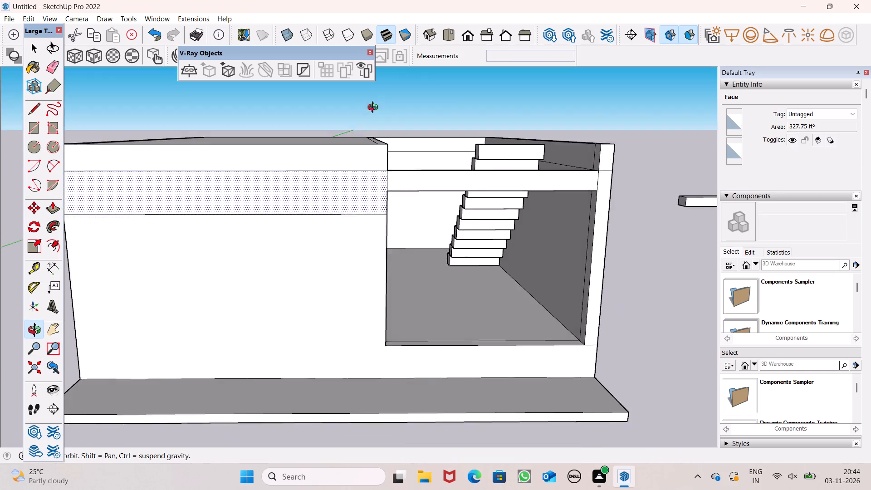
{"action": "middle_click_drag", "start_coordinate": [375, 108], "coordinate": [376, 108]}
{"action": "scroll", "coordinate": [394, 131], "scroll_direction": "down", "scroll_amount": 5}
{"action": "middle_click_drag", "start_coordinate": [419, 165], "coordinate": [382, 232]}
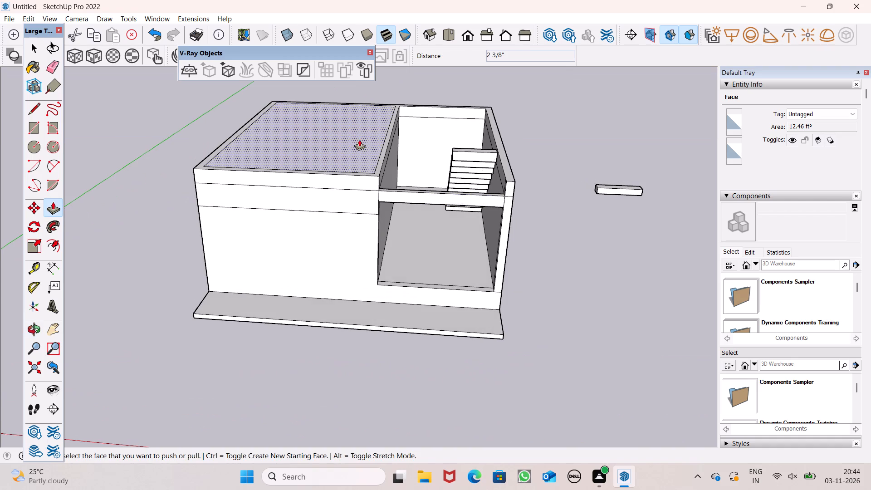
Pull the dividing wall's upper band about 6' 1" across the open-front room as a roof slab reaching toward the staircase.
{"action": "scroll", "coordinate": [373, 136], "scroll_direction": "down", "scroll_amount": 2}
{"action": "middle_click_drag", "start_coordinate": [428, 168], "coordinate": [324, 191]}
{"action": "scroll", "coordinate": [373, 173], "scroll_direction": "up", "scroll_amount": 4}
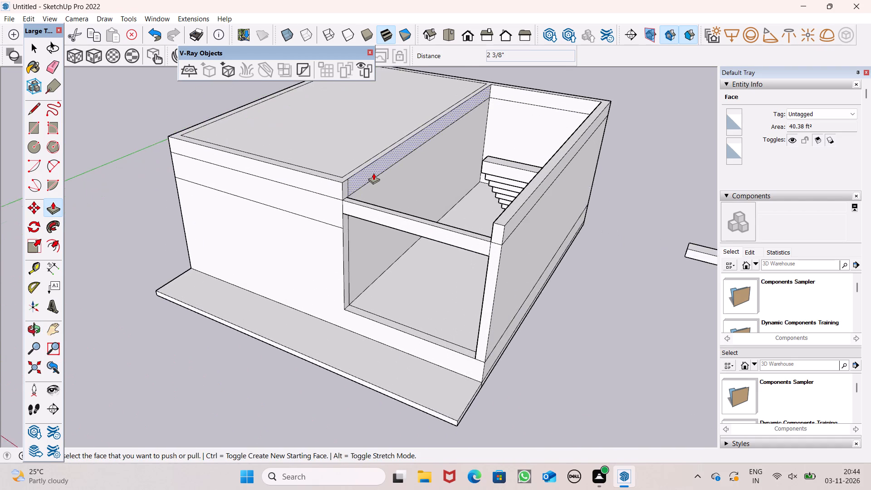
{"action": "scroll", "coordinate": [373, 173], "scroll_direction": "up", "scroll_amount": 2}
{"action": "middle_click_drag", "start_coordinate": [367, 202], "coordinate": [379, 198]}
{"action": "left_click_drag", "start_coordinate": [364, 184], "coordinate": [439, 220]}
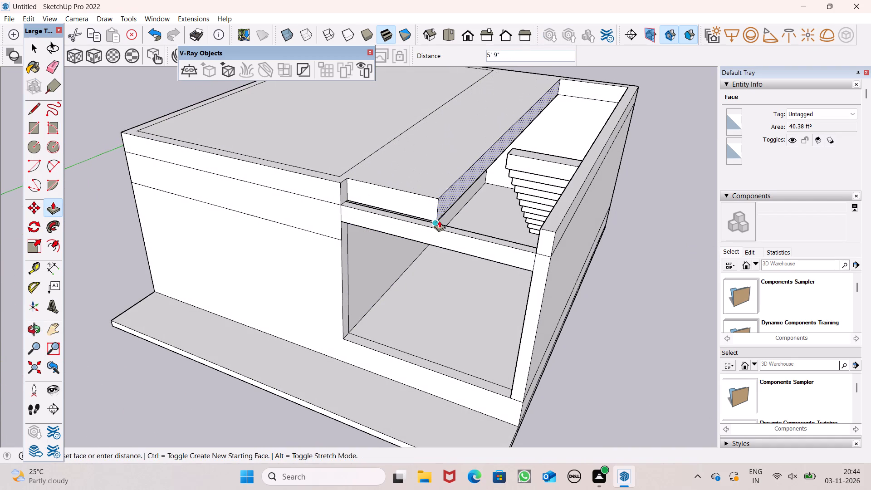
{"action": "left_click_drag", "start_coordinate": [439, 220], "coordinate": [455, 208]}
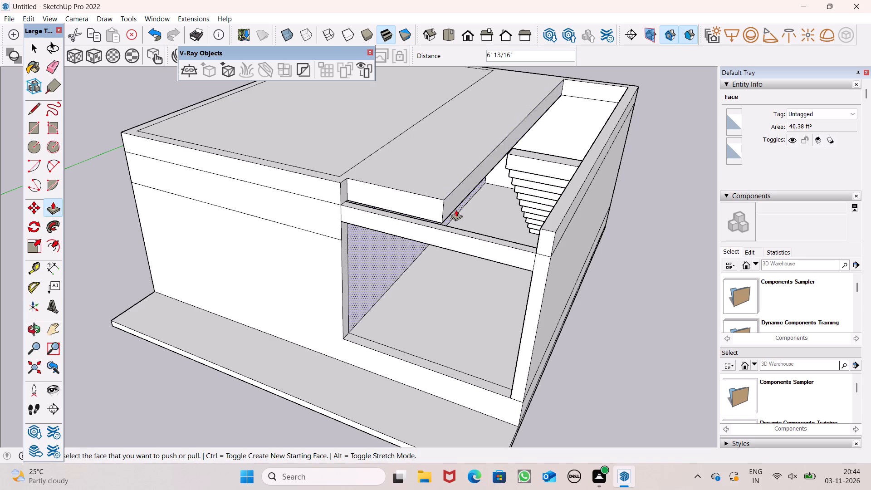
Split the new slab's side face with a vertical line just in front of the staircase and erase the line's overhanging stub.
{"action": "scroll", "coordinate": [523, 191], "scroll_direction": "up", "scroll_amount": 1}
{"action": "middle_click_drag", "start_coordinate": [510, 189], "coordinate": [421, 191]}
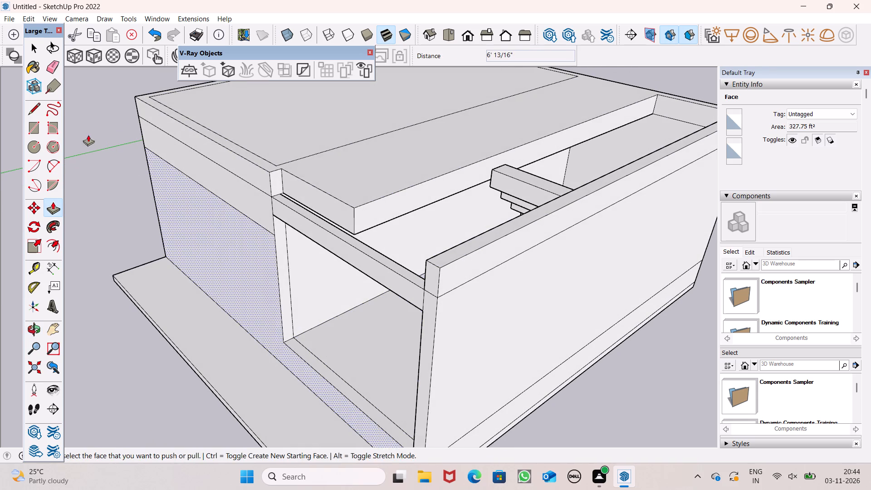
{"action": "left_click", "coordinate": [27, 106]}
{"action": "scroll", "coordinate": [437, 156], "scroll_direction": "up", "scroll_amount": 3}
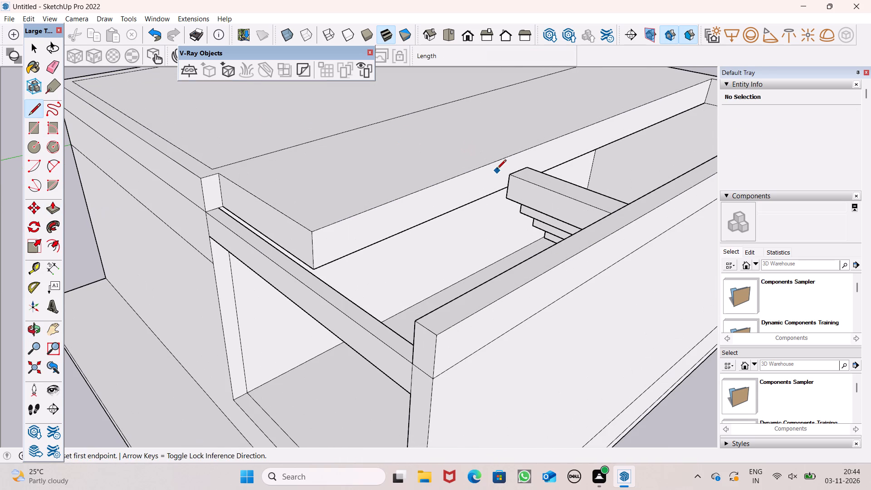
{"action": "left_click", "coordinate": [483, 164]}
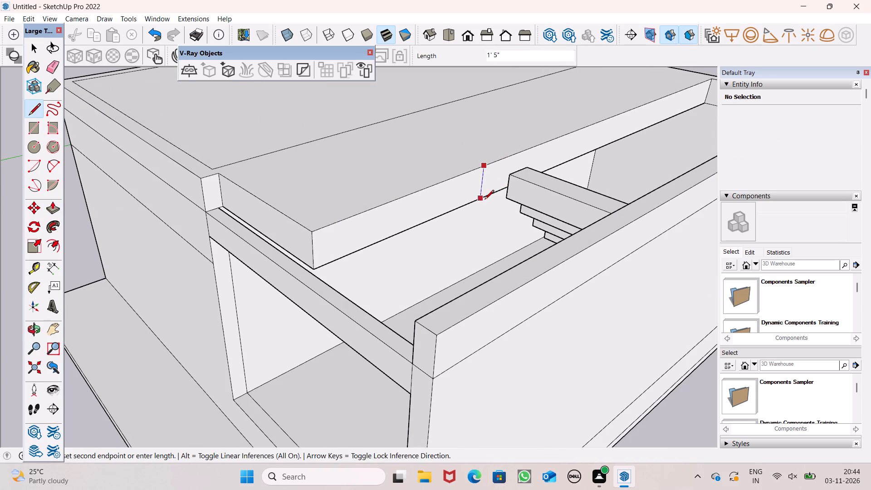
{"action": "left_click", "coordinate": [482, 203]}
{"action": "key", "text": "space"}
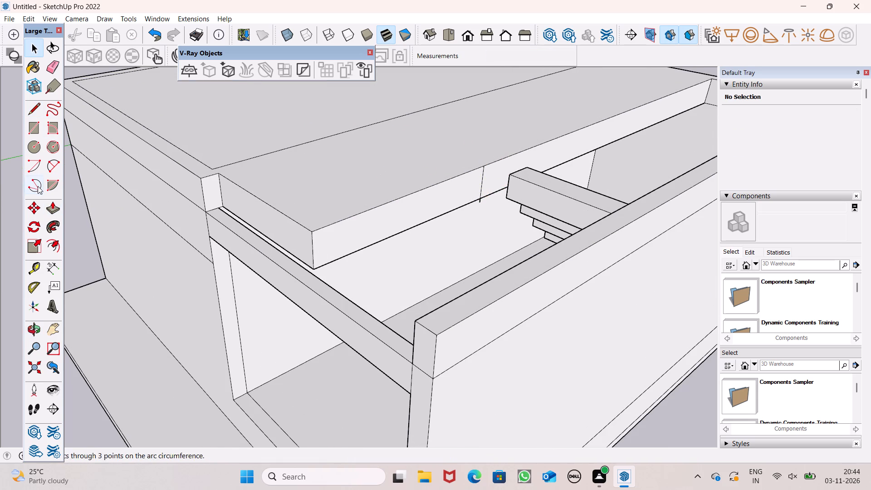
{"action": "left_click", "coordinate": [57, 67]}
{"action": "scroll", "coordinate": [576, 222], "scroll_direction": "up", "scroll_amount": 6}
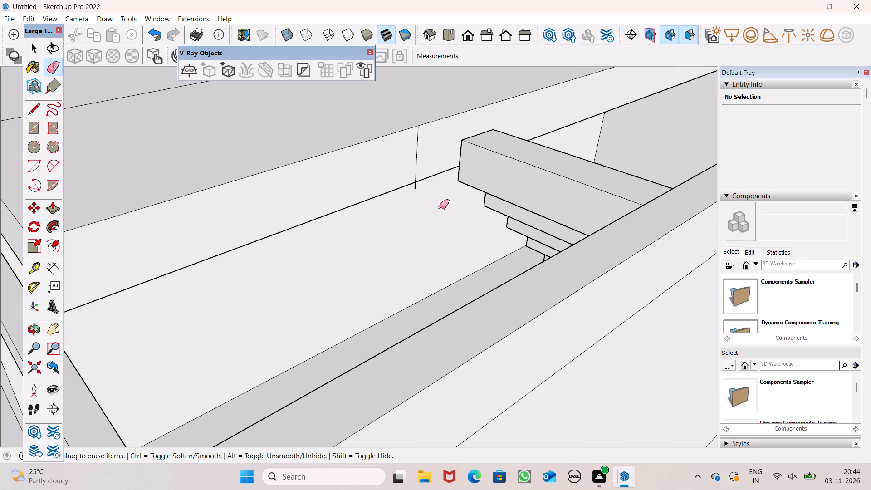
{"action": "left_click_drag", "start_coordinate": [417, 187], "coordinate": [412, 188]}
{"action": "key", "text": "space"}
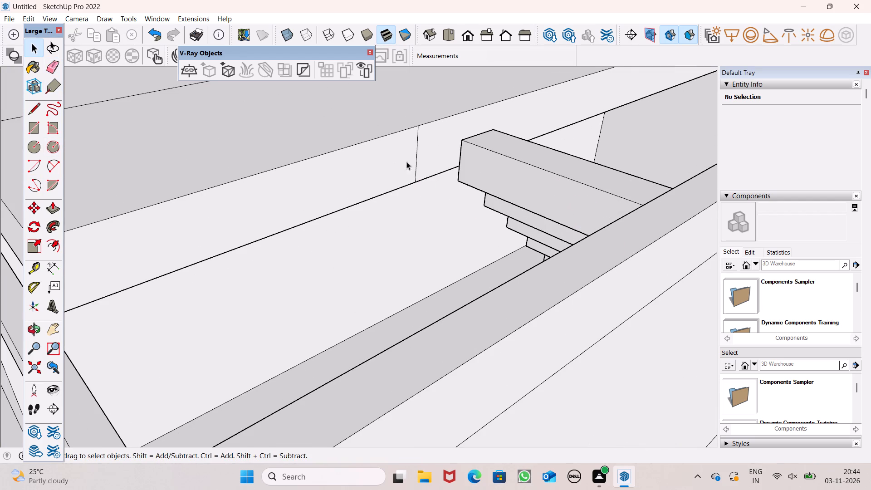
Pull the front part of the slab's side face 5' 5 3/16" to the outer side wall, leaving the staircase area open.
{"action": "scroll", "coordinate": [439, 132], "scroll_direction": "down", "scroll_amount": 6}
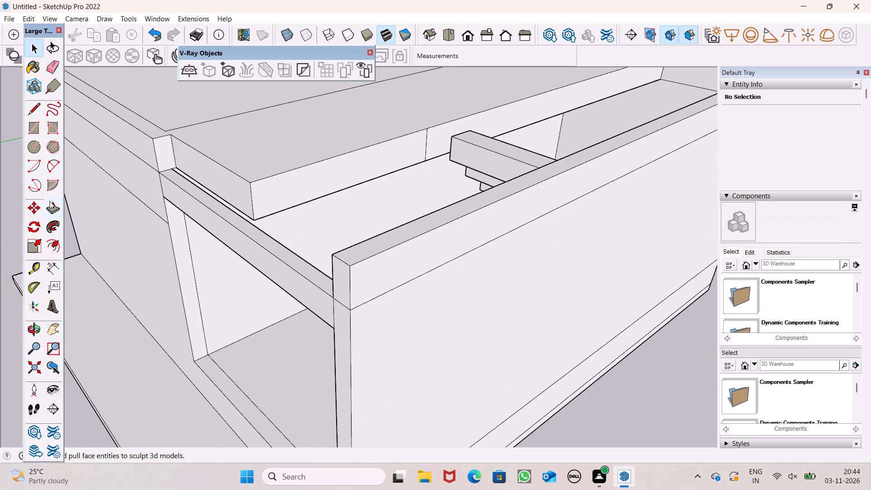
{"action": "left_click_drag", "start_coordinate": [49, 205], "coordinate": [55, 202]}
{"action": "left_click_drag", "start_coordinate": [276, 180], "coordinate": [330, 254]}
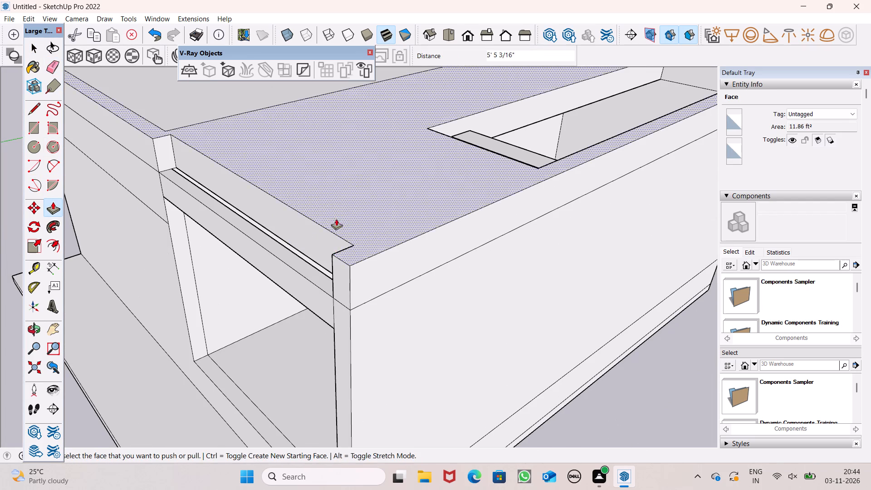
Pull the roof slab's front face 9" forward over the beam so it sits flush with the building's front.
{"action": "scroll", "coordinate": [359, 174], "scroll_direction": "down", "scroll_amount": 6}
{"action": "middle_click_drag", "start_coordinate": [314, 204], "coordinate": [431, 244]}
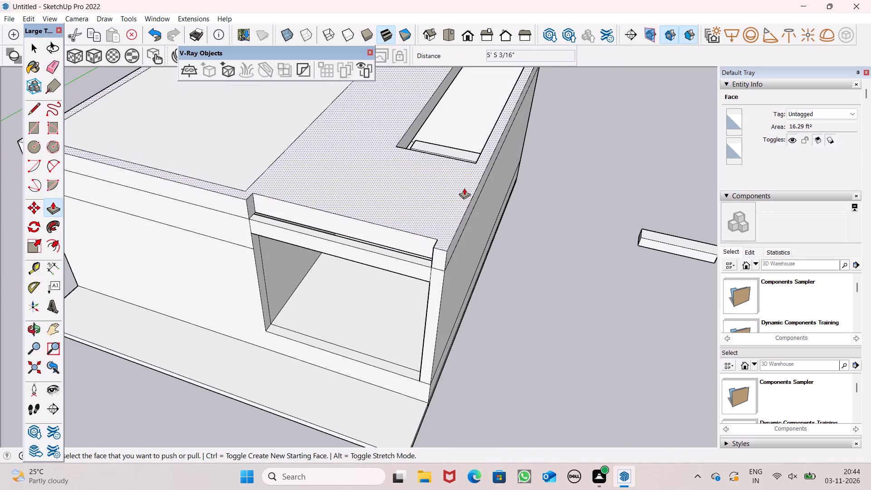
{"action": "scroll", "coordinate": [464, 188], "scroll_direction": "down", "scroll_amount": 2}
{"action": "middle_click_drag", "start_coordinate": [334, 278], "coordinate": [329, 227]}
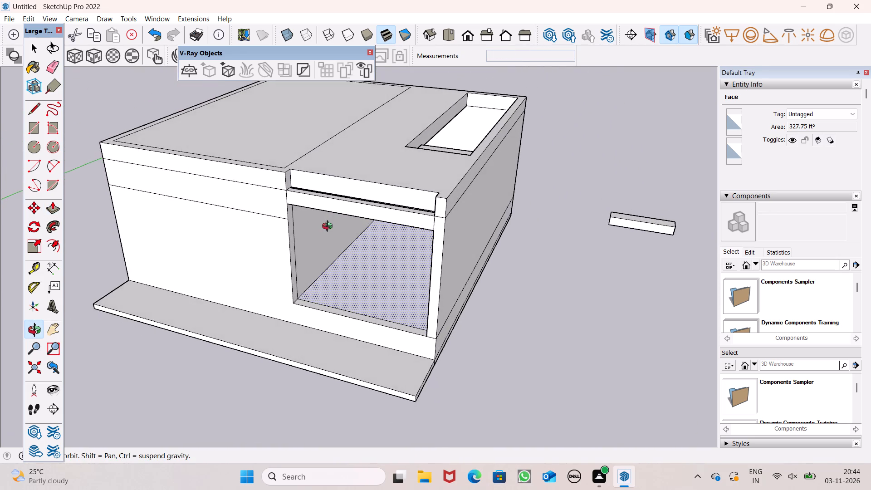
{"action": "middle_click_drag", "start_coordinate": [329, 227], "coordinate": [300, 262]}
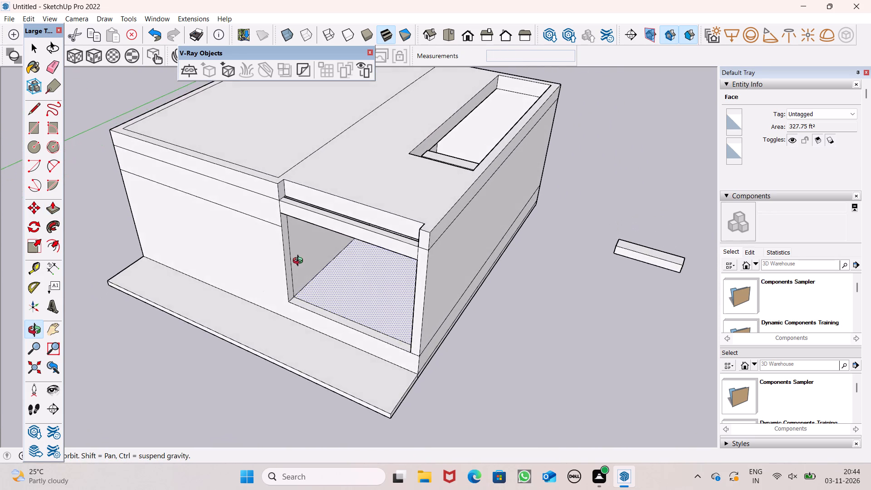
{"action": "middle_click_drag", "start_coordinate": [300, 262], "coordinate": [324, 245]}
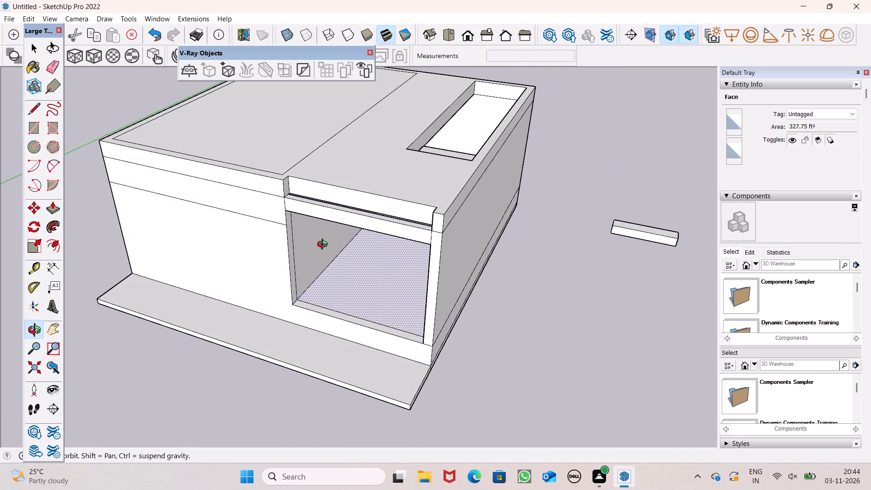
{"action": "middle_click_drag", "start_coordinate": [324, 245], "coordinate": [363, 289]}
{"action": "scroll", "coordinate": [352, 263], "scroll_direction": "up", "scroll_amount": 6}
{"action": "left_click_drag", "start_coordinate": [299, 195], "coordinate": [293, 204]}
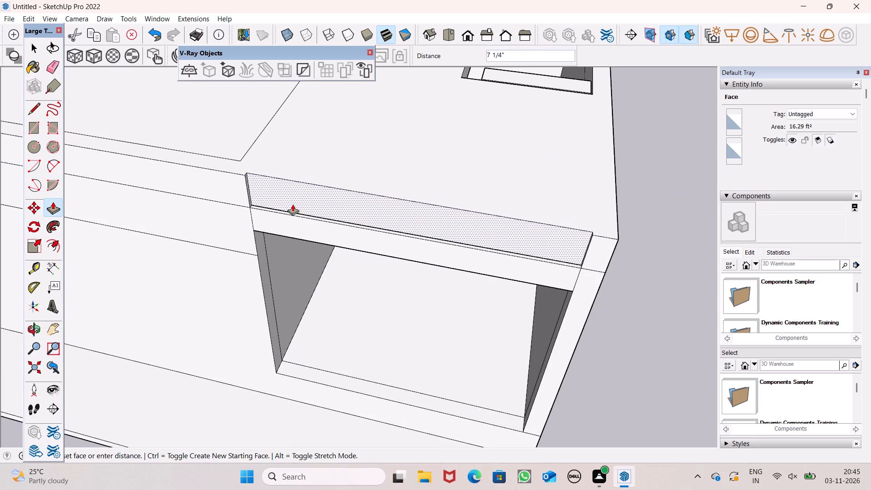
{"action": "left_click_drag", "start_coordinate": [293, 204], "coordinate": [288, 206]}
Measure the height of the upper wall band at the building's front outer corner.
{"action": "scroll", "coordinate": [313, 181], "scroll_direction": "down", "scroll_amount": 4}
{"action": "middle_click_drag", "start_coordinate": [422, 232], "coordinate": [525, 130]}
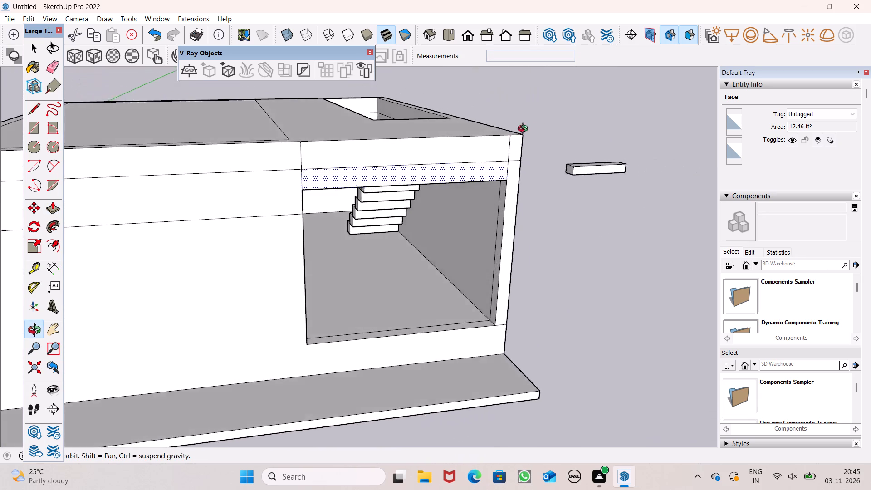
{"action": "middle_click_drag", "start_coordinate": [525, 130], "coordinate": [484, 166]}
{"action": "scroll", "coordinate": [593, 142], "scroll_direction": "down", "scroll_amount": 3}
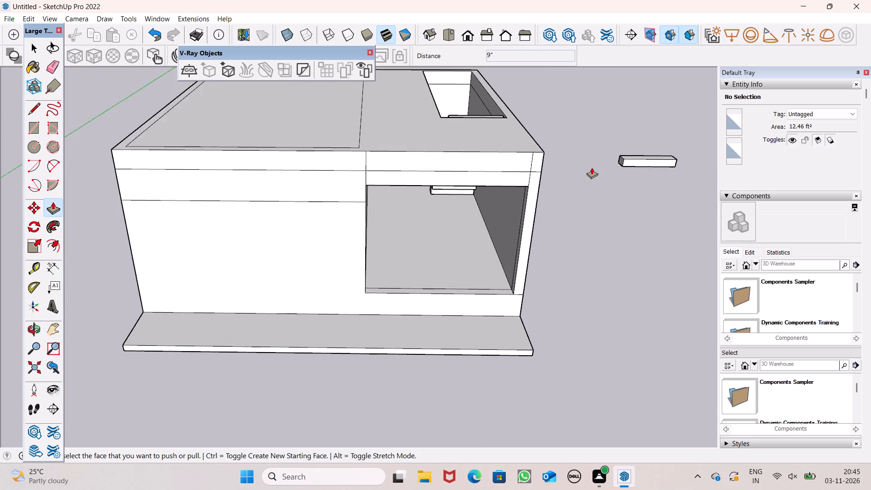
{"action": "middle_click_drag", "start_coordinate": [592, 167], "coordinate": [570, 149]}
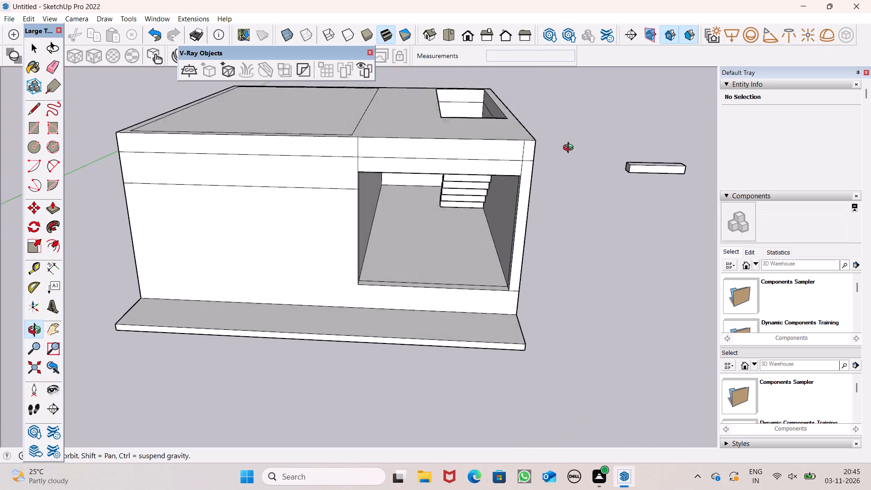
{"action": "middle_click_drag", "start_coordinate": [570, 149], "coordinate": [558, 176]}
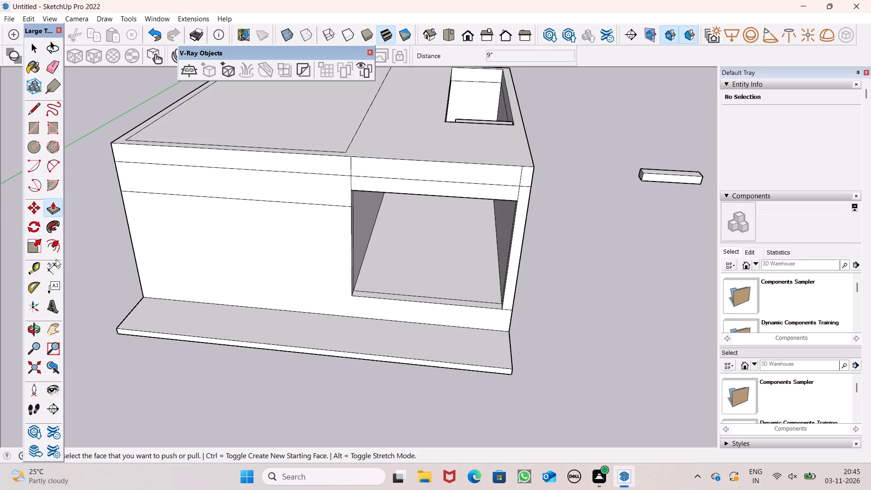
{"action": "left_click", "coordinate": [52, 265]}
{"action": "scroll", "coordinate": [558, 155], "scroll_direction": "up", "scroll_amount": 5}
{"action": "left_click", "coordinate": [518, 177]}
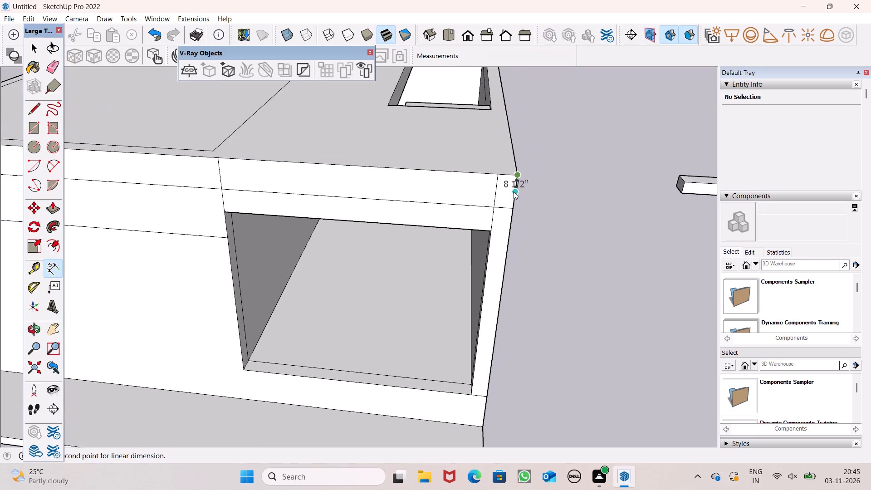
{"action": "key", "text": "space"}
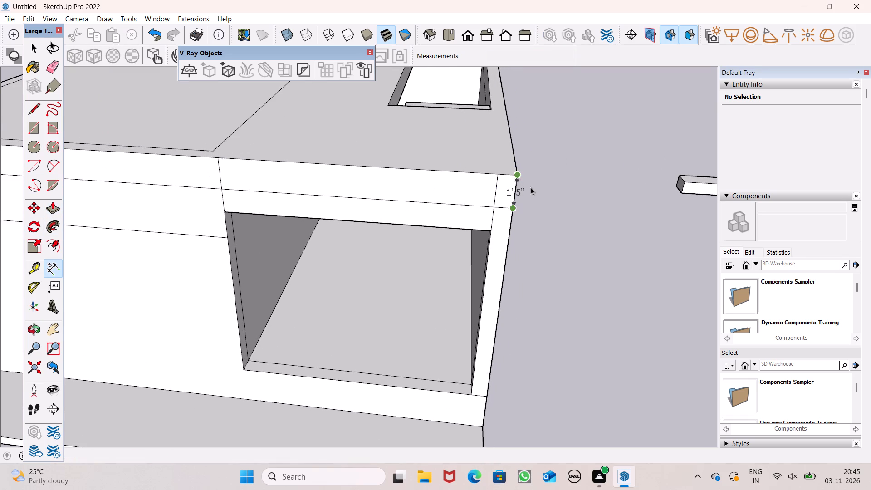
Pull the rear inner face of the stair opening about 13' 1" toward the staircase, roofing over the back of the room.
{"action": "scroll", "coordinate": [456, 188], "scroll_direction": "down", "scroll_amount": 3}
{"action": "middle_click_drag", "start_coordinate": [538, 164], "coordinate": [555, 103]}
{"action": "scroll", "coordinate": [560, 120], "scroll_direction": "down", "scroll_amount": 5}
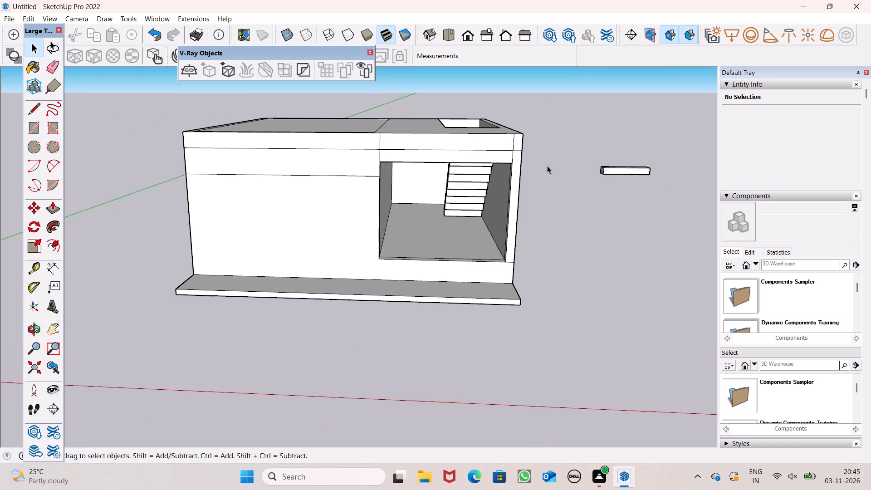
{"action": "middle_click_drag", "start_coordinate": [547, 165], "coordinate": [310, 287]}
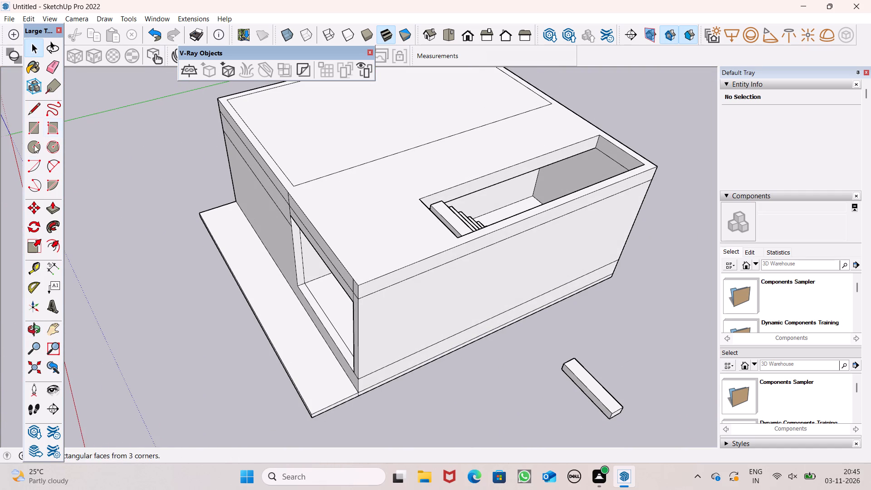
{"action": "left_click", "coordinate": [57, 208]}
{"action": "scroll", "coordinate": [579, 164], "scroll_direction": "up", "scroll_amount": 2}
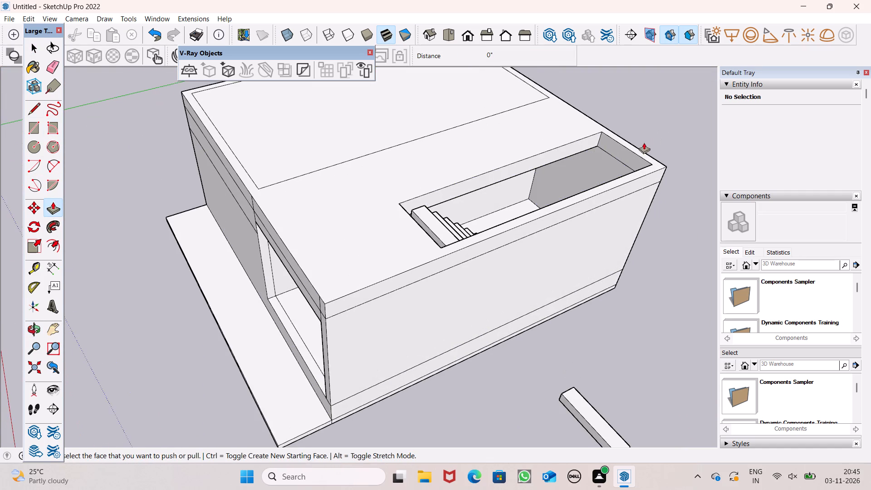
{"action": "left_click_drag", "start_coordinate": [619, 152], "coordinate": [486, 218]}
Examine the completed roof and the reduced stair opening from the front and from above.
{"action": "scroll", "coordinate": [397, 157], "scroll_direction": "down", "scroll_amount": 4}
{"action": "middle_click_drag", "start_coordinate": [391, 166], "coordinate": [560, 89]}
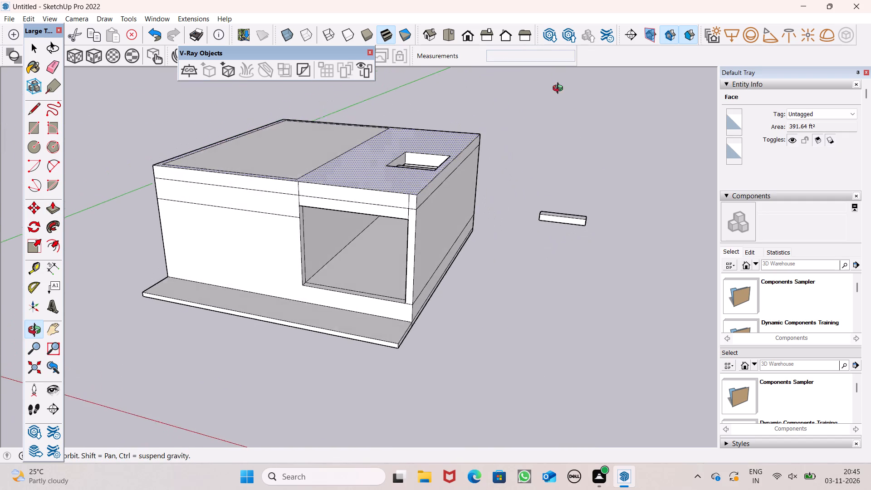
{"action": "middle_click_drag", "start_coordinate": [560, 89], "coordinate": [558, 109]}
{"action": "key", "text": "space"}
{"action": "scroll", "coordinate": [553, 121], "scroll_direction": "down", "scroll_amount": 1}
{"action": "middle_click_drag", "start_coordinate": [512, 145], "coordinate": [637, 103]}
{"action": "scroll", "coordinate": [528, 167], "scroll_direction": "down", "scroll_amount": 3}
{"action": "middle_click_drag", "start_coordinate": [507, 172], "coordinate": [474, 290]}
{"action": "scroll", "coordinate": [505, 265], "scroll_direction": "up", "scroll_amount": 2}
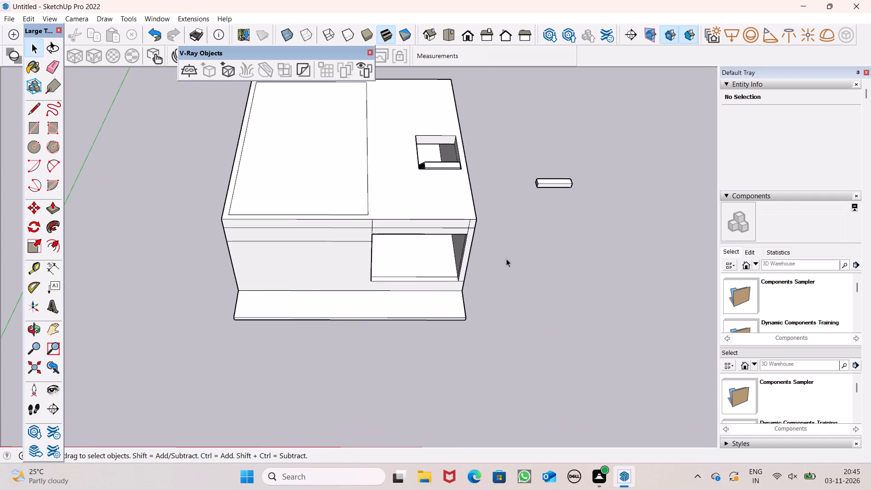
{"action": "scroll", "coordinate": [506, 259], "scroll_direction": "up", "scroll_amount": 1}
{"action": "scroll", "coordinate": [437, 212], "scroll_direction": "down", "scroll_amount": 6}
{"action": "scroll", "coordinate": [431, 127], "scroll_direction": "up", "scroll_amount": 6}
{"action": "scroll", "coordinate": [427, 154], "scroll_direction": "down", "scroll_amount": 1}
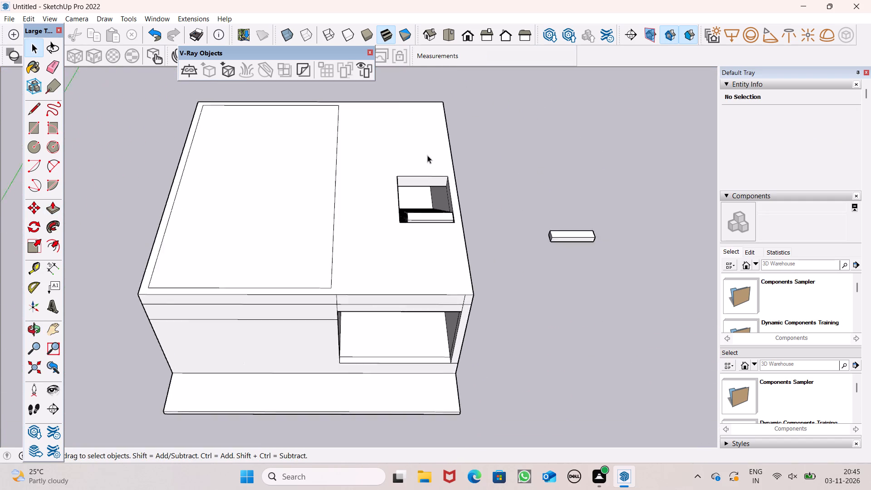
{"action": "scroll", "coordinate": [427, 155], "scroll_direction": "down", "scroll_amount": 2}
Draw two 12' 9" lines across the new roof, extending the roofed room's rear and front inner edges to the outer side edge.
{"action": "left_click", "coordinate": [34, 109]}
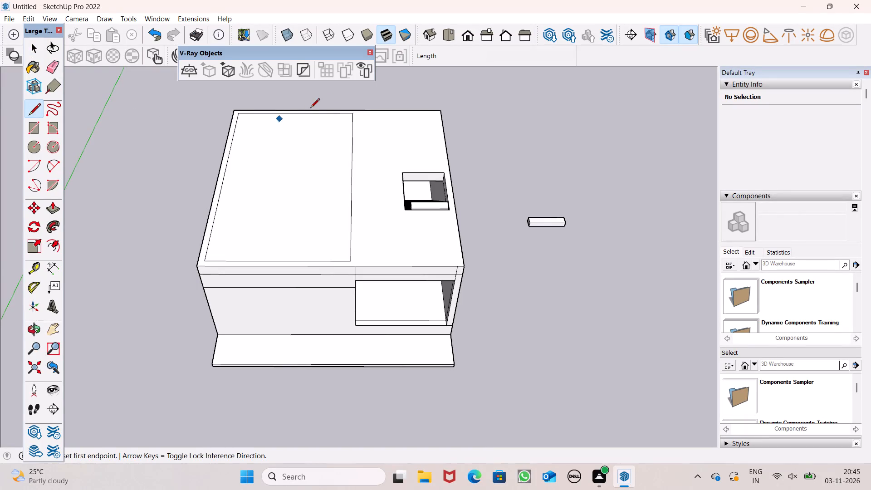
{"action": "scroll", "coordinate": [355, 107], "scroll_direction": "up", "scroll_amount": 4}
{"action": "left_click", "coordinate": [352, 116]}
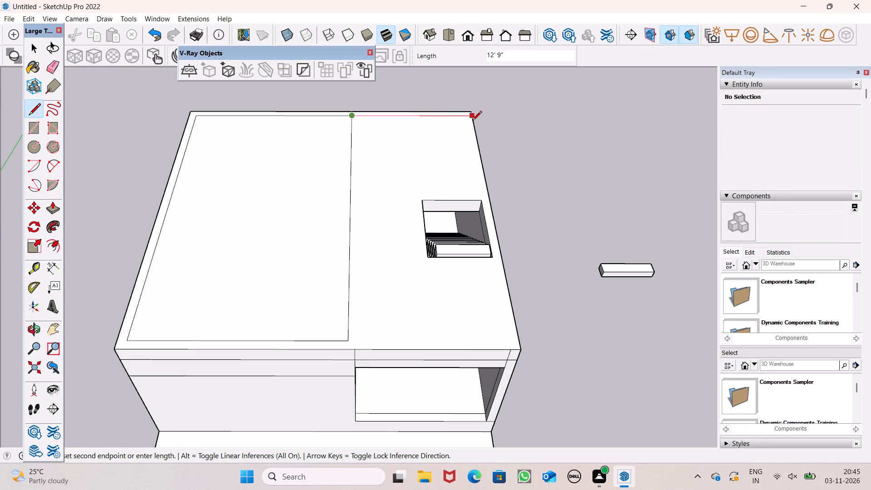
{"action": "left_click", "coordinate": [472, 120]}
{"action": "left_click", "coordinate": [346, 342]}
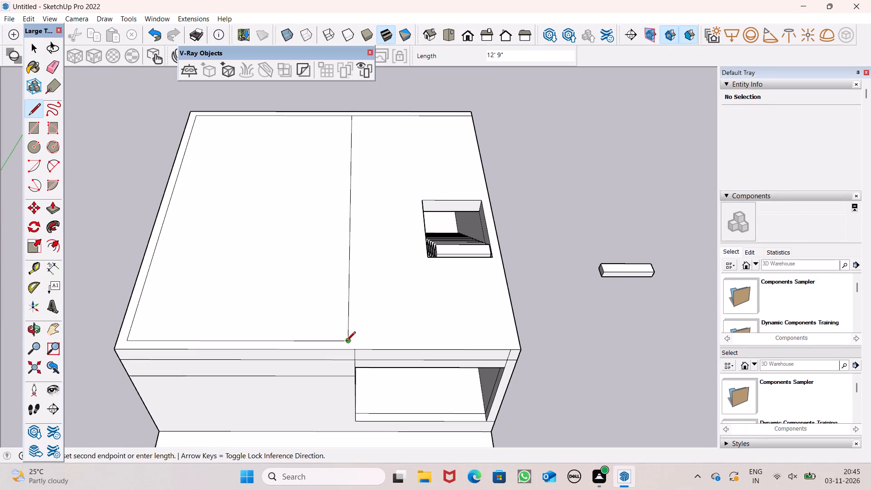
{"action": "left_click", "coordinate": [518, 339]}
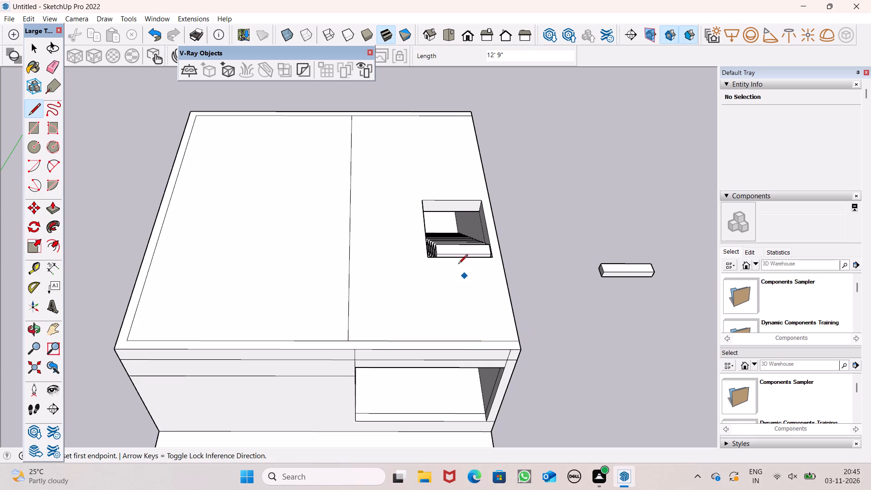
Draw the side wall's inner edge on the roof from the stair opening's outer corners to the rear (about 13' 1") and front lines.
{"action": "left_click", "coordinate": [479, 200]}
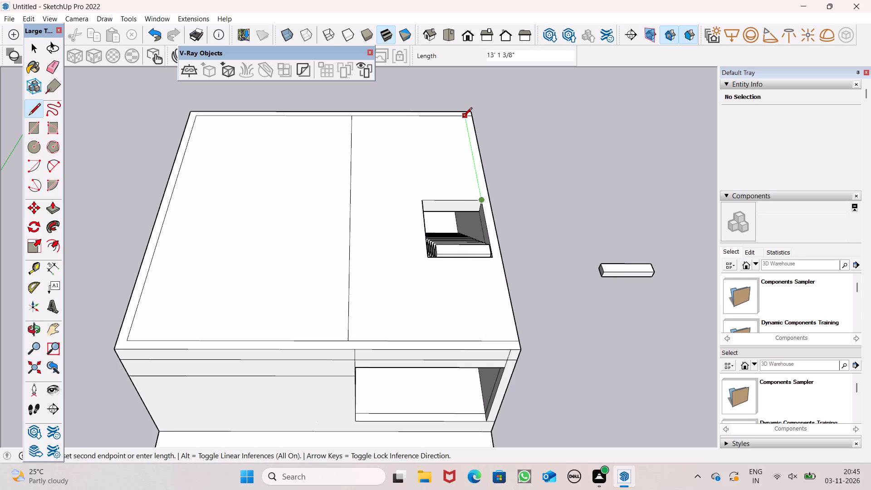
{"action": "left_click", "coordinate": [463, 118]}
{"action": "left_click", "coordinate": [491, 258]}
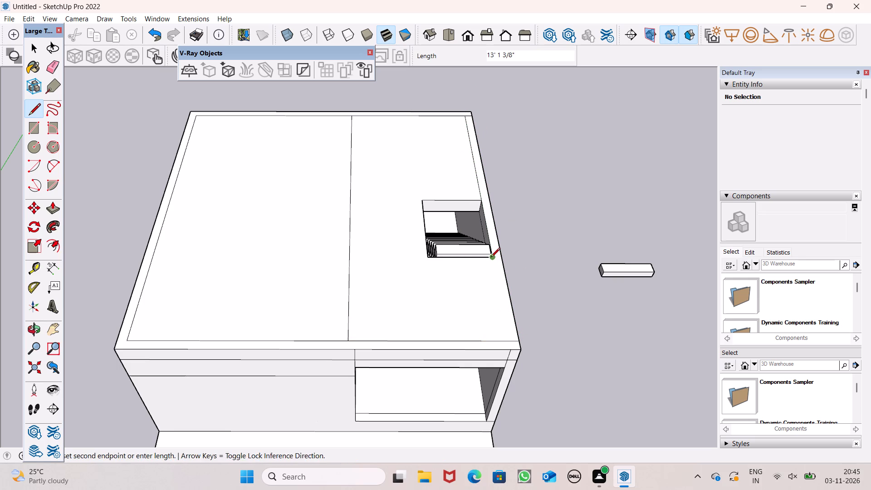
{"action": "left_click", "coordinate": [507, 342]}
{"action": "key", "text": "space"}
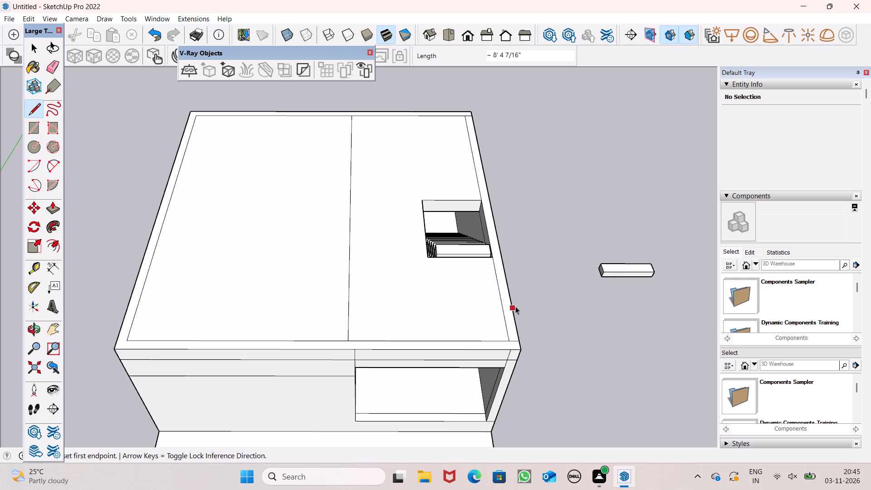
Erase the leftover line stubs at the roof border's two stair-side corners and the front-to-back dividing line across the roof.
{"action": "left_click", "coordinate": [48, 63]}
{"action": "scroll", "coordinate": [437, 98], "scroll_direction": "up", "scroll_amount": 3}
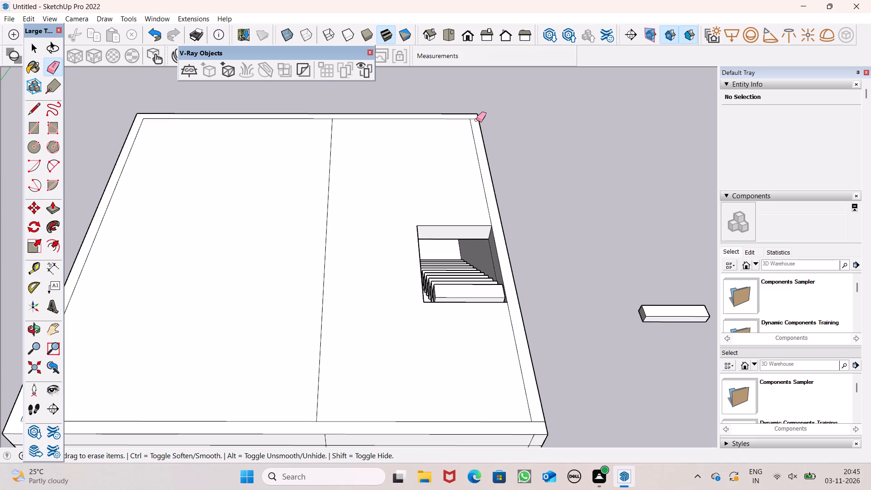
{"action": "left_click", "coordinate": [476, 119]}
{"action": "scroll", "coordinate": [528, 311], "scroll_direction": "down", "scroll_amount": 2}
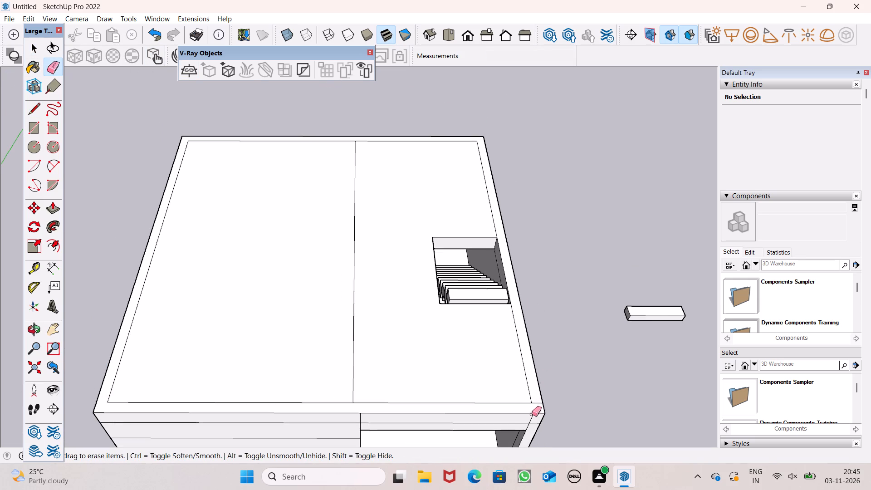
{"action": "scroll", "coordinate": [536, 416], "scroll_direction": "up", "scroll_amount": 5}
{"action": "left_click", "coordinate": [534, 398]}
{"action": "scroll", "coordinate": [584, 316], "scroll_direction": "down", "scroll_amount": 6}
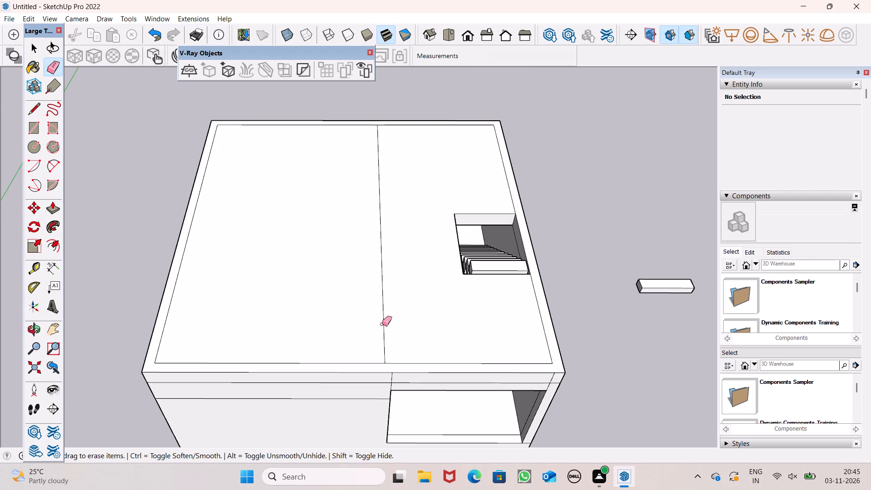
{"action": "left_click_drag", "start_coordinate": [391, 334], "coordinate": [384, 335]}
{"action": "key", "text": "space"}
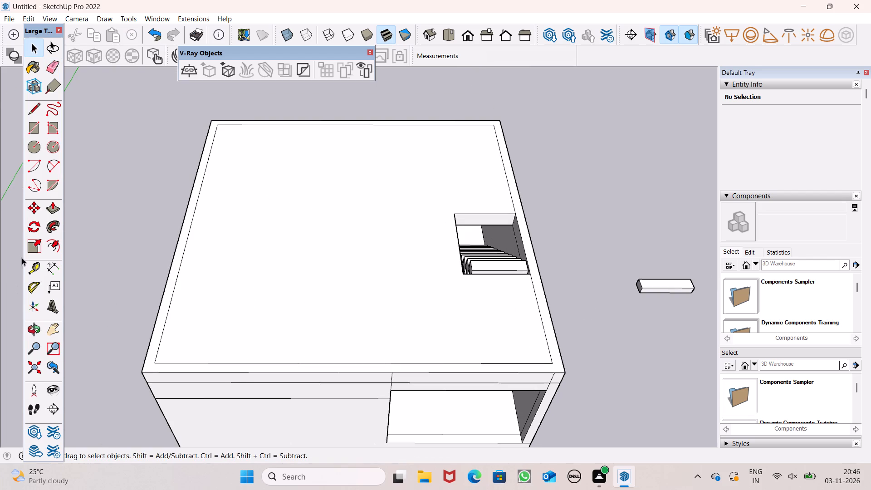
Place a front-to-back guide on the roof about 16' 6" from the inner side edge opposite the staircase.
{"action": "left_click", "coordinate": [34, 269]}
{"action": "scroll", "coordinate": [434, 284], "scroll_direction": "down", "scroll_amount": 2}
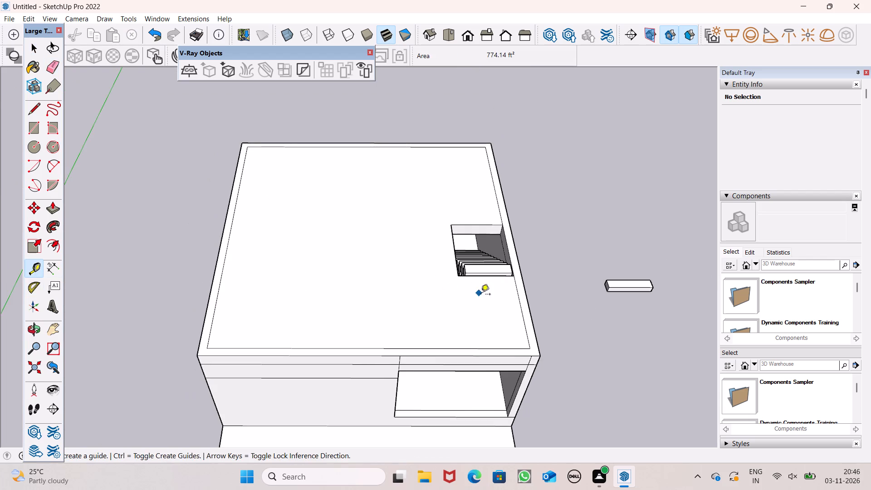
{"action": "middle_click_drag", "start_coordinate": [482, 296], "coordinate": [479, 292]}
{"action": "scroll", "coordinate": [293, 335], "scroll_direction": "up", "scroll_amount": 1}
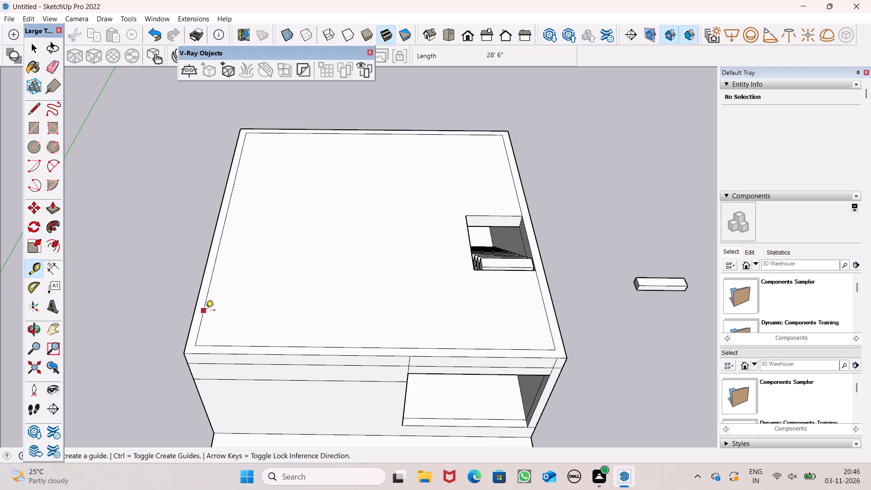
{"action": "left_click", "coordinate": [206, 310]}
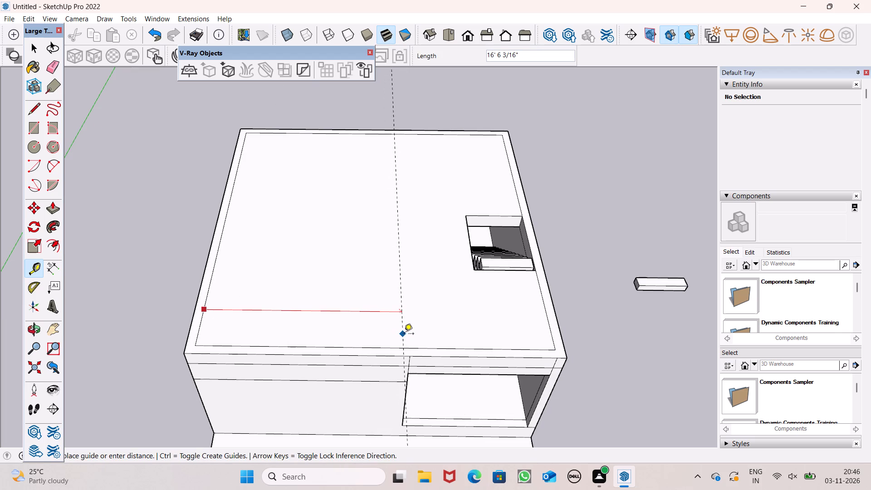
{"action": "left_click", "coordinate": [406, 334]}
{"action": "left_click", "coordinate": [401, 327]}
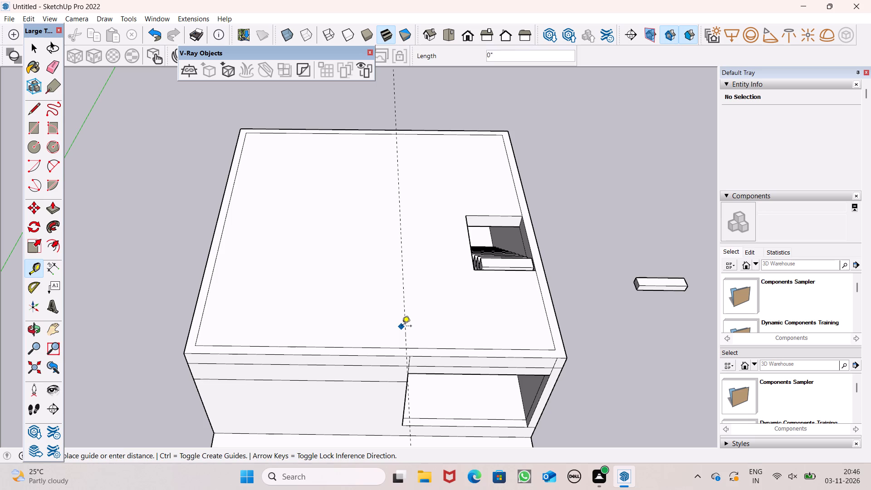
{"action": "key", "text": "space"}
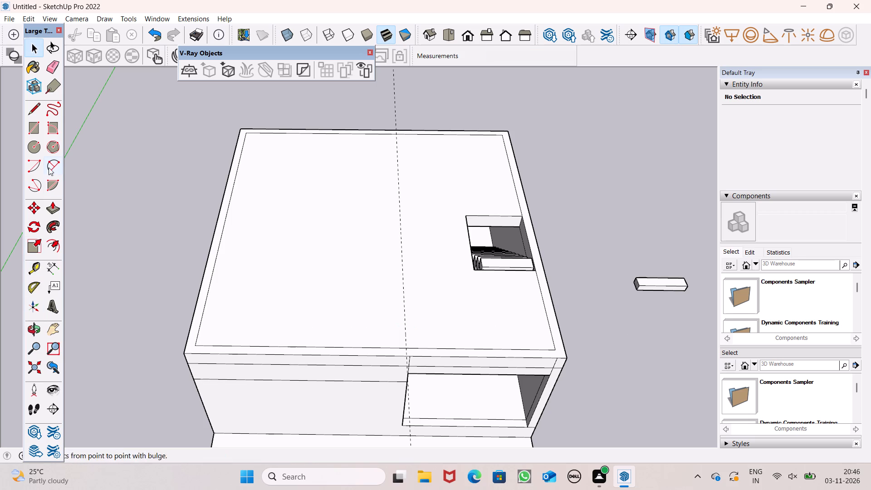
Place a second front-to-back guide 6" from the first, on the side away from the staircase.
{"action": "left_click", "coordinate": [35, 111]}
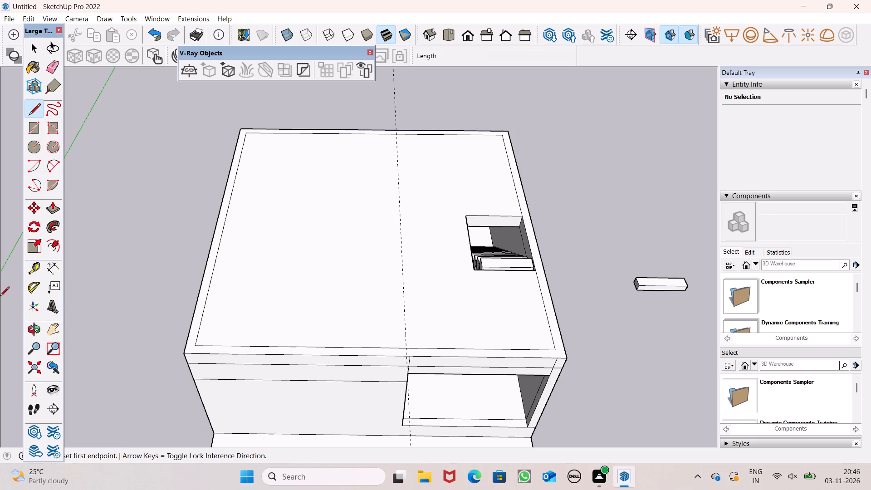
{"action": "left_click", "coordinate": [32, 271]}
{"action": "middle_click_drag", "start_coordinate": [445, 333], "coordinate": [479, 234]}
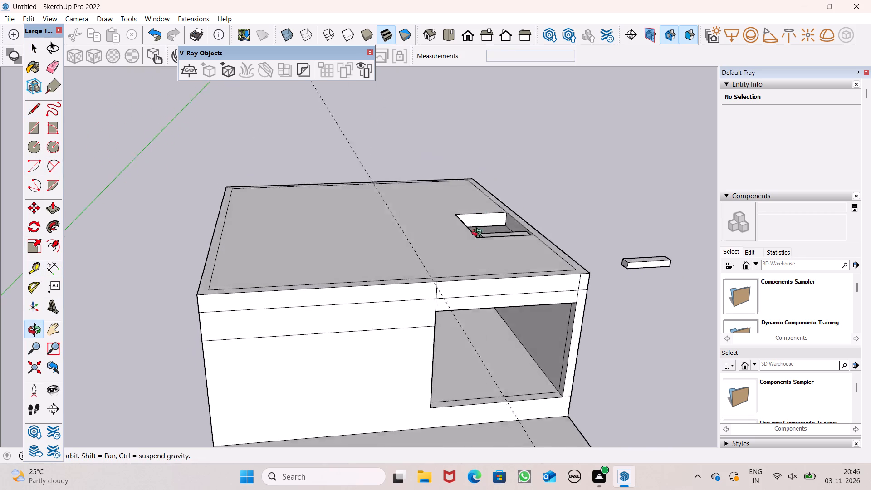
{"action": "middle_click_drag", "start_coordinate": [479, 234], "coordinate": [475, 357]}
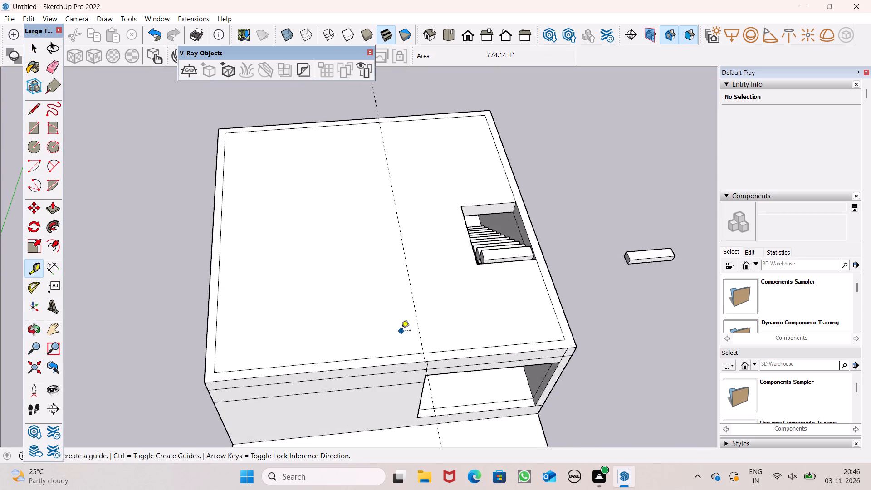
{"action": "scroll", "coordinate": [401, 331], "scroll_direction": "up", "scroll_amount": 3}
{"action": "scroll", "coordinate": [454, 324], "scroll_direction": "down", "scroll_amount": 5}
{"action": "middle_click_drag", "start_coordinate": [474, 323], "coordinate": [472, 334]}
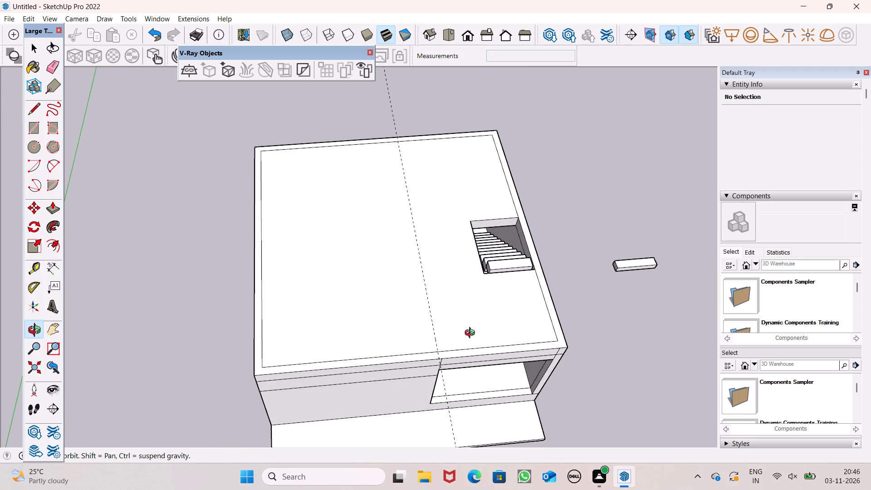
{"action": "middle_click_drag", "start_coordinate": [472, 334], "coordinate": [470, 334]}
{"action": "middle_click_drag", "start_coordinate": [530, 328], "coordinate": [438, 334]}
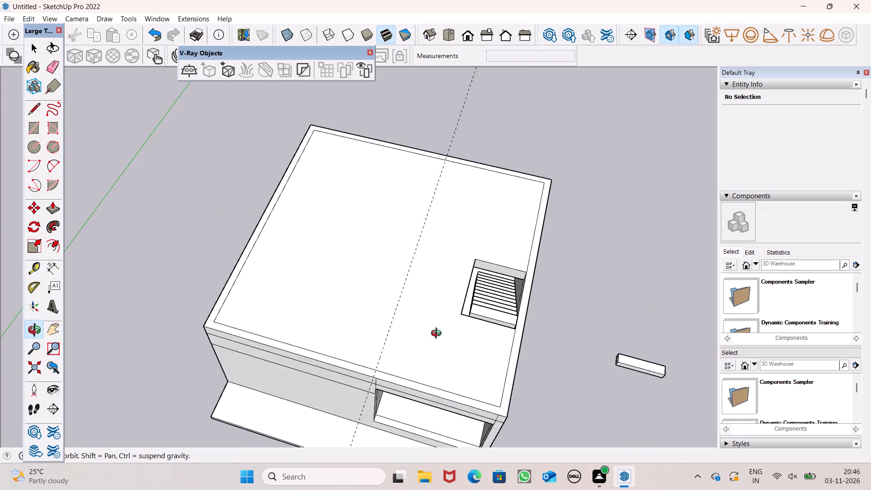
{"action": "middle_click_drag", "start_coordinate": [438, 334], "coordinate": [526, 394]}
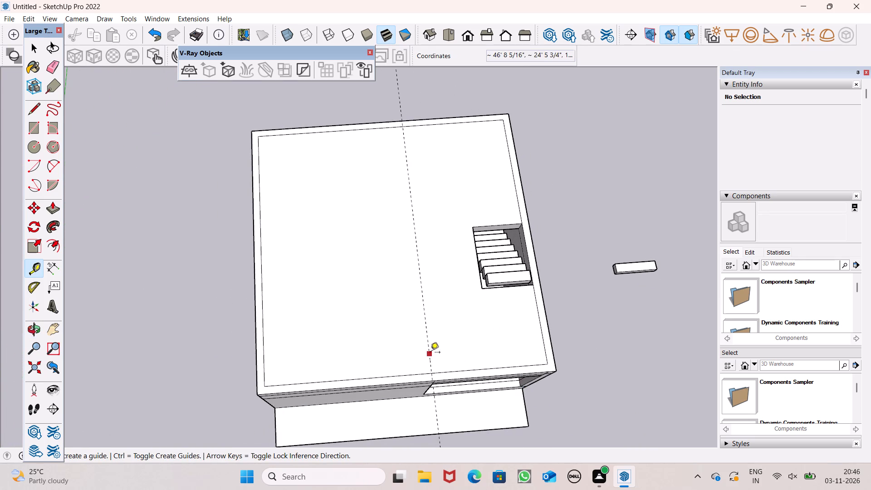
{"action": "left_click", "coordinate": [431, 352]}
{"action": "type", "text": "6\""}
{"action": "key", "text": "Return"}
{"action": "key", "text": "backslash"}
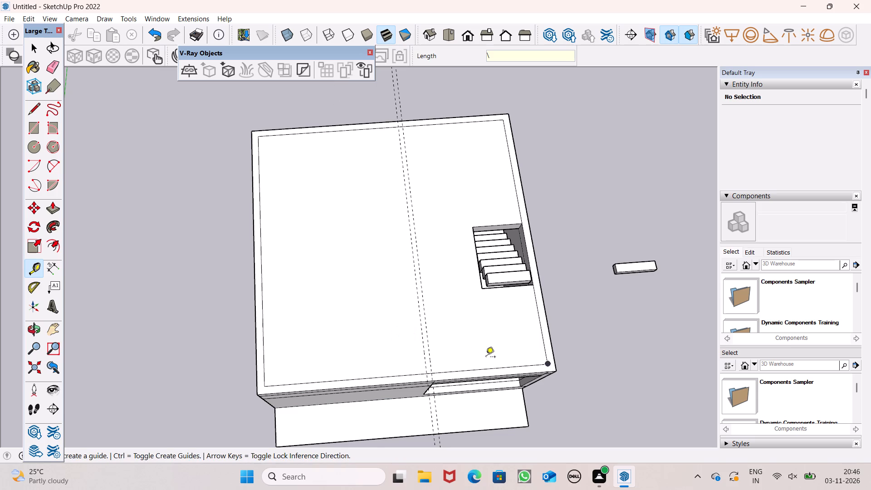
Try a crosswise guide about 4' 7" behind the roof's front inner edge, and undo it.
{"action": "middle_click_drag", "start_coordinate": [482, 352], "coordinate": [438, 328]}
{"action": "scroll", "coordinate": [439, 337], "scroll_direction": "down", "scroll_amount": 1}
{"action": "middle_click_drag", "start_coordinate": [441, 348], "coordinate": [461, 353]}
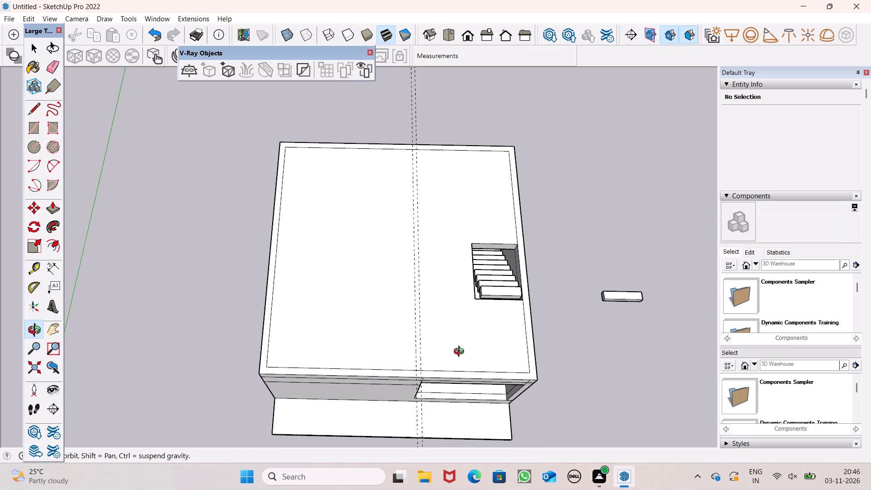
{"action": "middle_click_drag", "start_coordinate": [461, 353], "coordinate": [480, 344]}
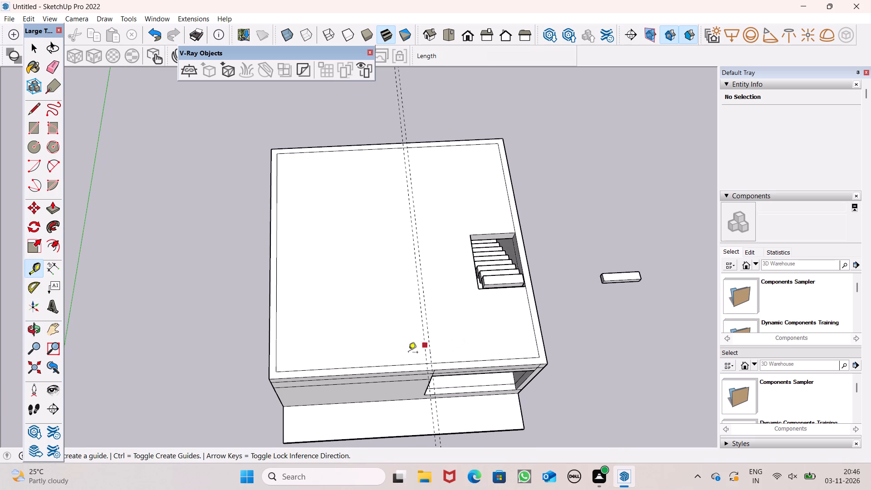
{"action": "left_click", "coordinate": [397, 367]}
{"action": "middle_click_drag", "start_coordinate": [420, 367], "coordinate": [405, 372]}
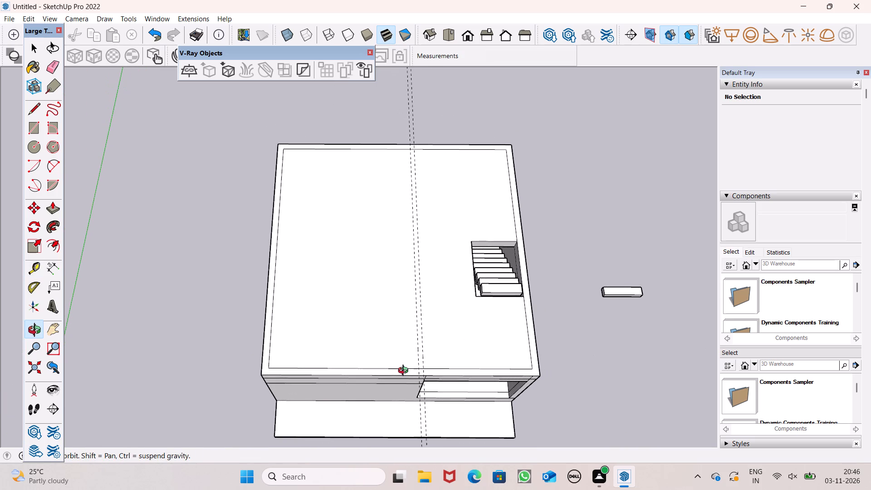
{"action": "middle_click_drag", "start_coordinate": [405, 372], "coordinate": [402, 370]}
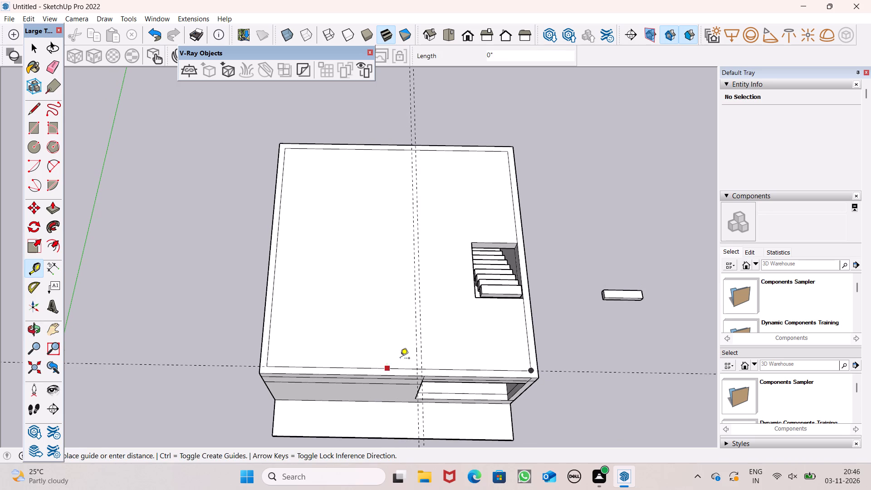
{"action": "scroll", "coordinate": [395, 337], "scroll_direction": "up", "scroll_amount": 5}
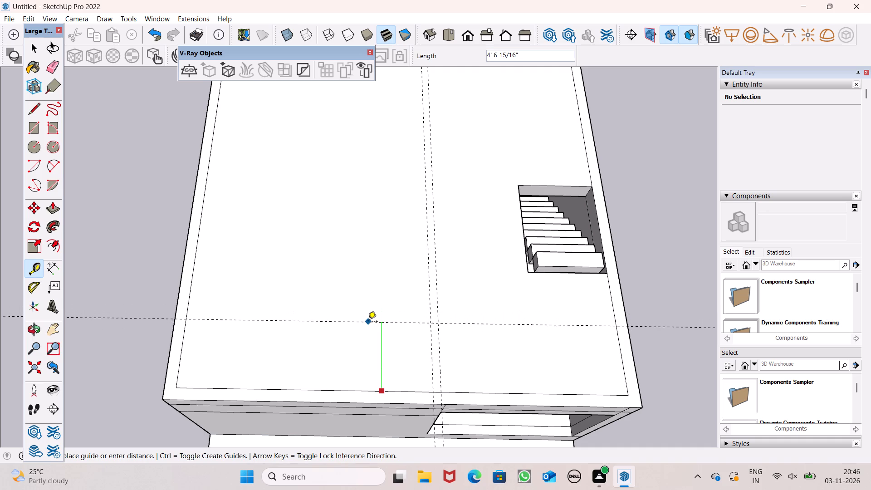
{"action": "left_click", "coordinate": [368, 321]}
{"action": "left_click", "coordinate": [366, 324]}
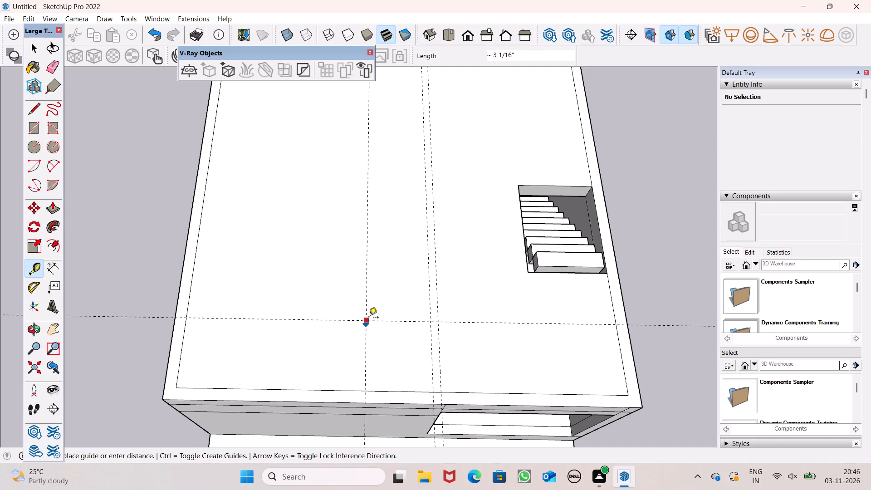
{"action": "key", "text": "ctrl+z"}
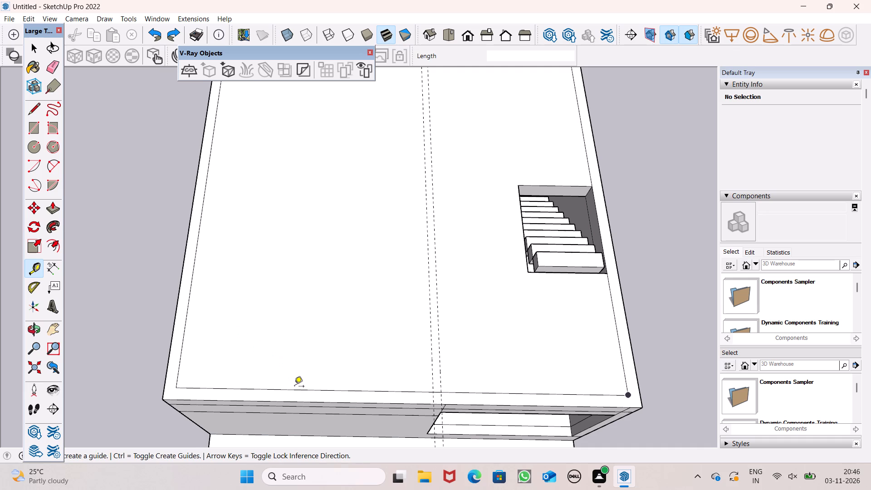
Place a crosswise guide about 5' 7" behind the roof's front inner edge and another 6" farther back.
{"action": "left_click_drag", "start_coordinate": [295, 387], "coordinate": [295, 379]}
{"action": "left_click", "coordinate": [314, 307]}
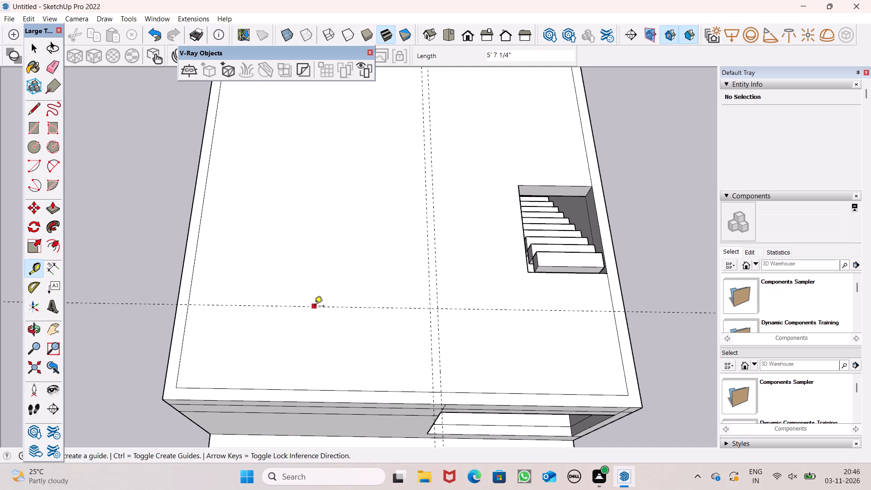
{"action": "left_click", "coordinate": [314, 308]}
{"action": "key", "text": "6"}
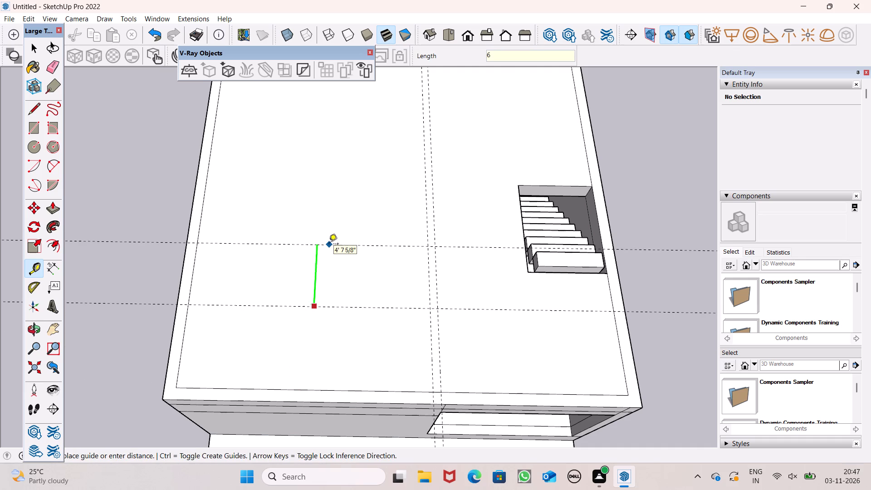
{"action": "key", "text": "shift+quotedbl"}
{"action": "key", "text": "Return"}
Draw a 6" wide rectangle between the two crosswise guides, spanning the roof from one inner side edge to the other.
{"action": "scroll", "coordinate": [312, 333], "scroll_direction": "down", "scroll_amount": 6}
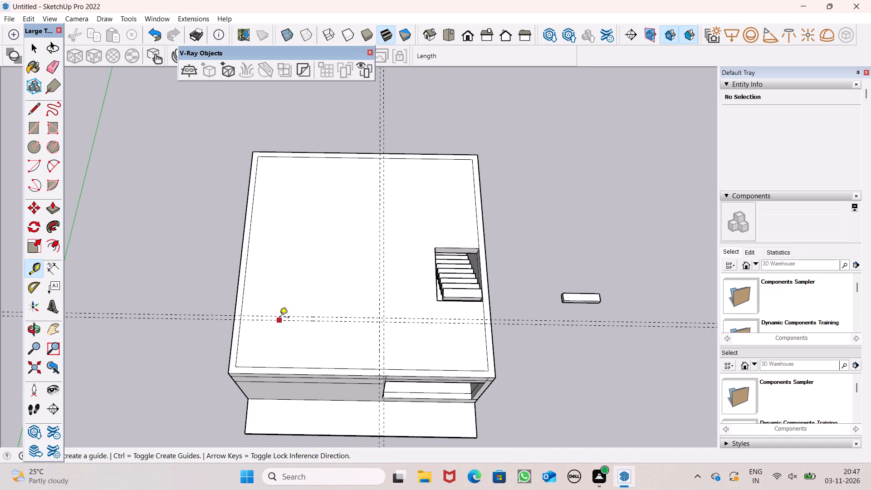
{"action": "scroll", "coordinate": [225, 302], "scroll_direction": "up", "scroll_amount": 2}
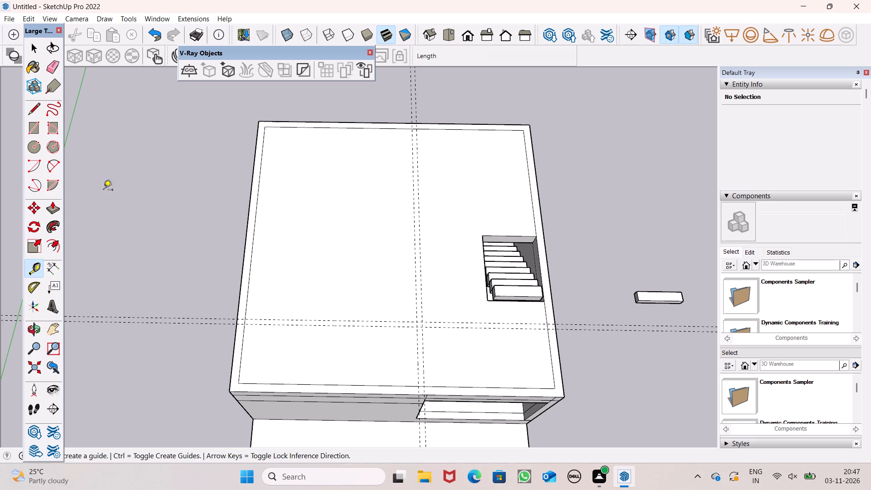
{"action": "left_click", "coordinate": [24, 127]}
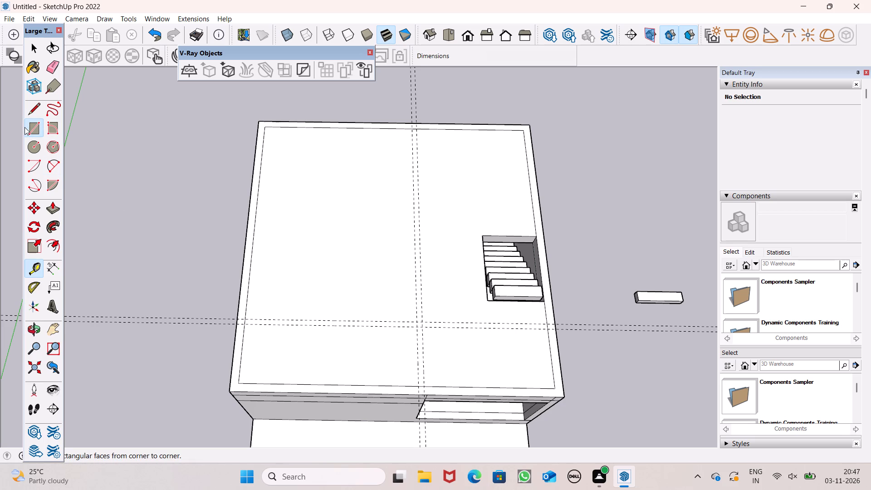
{"action": "scroll", "coordinate": [168, 308], "scroll_direction": "up", "scroll_amount": 6}
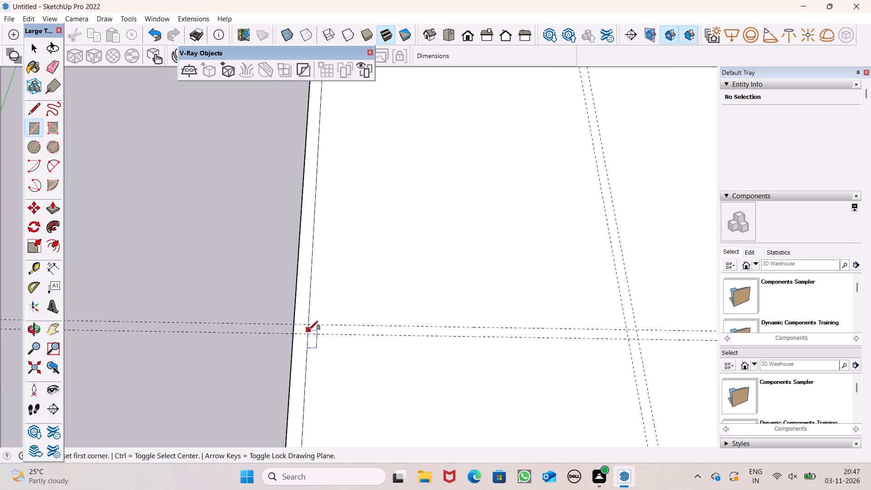
{"action": "left_click", "coordinate": [307, 324]}
{"action": "scroll", "coordinate": [249, 309], "scroll_direction": "down", "scroll_amount": 6}
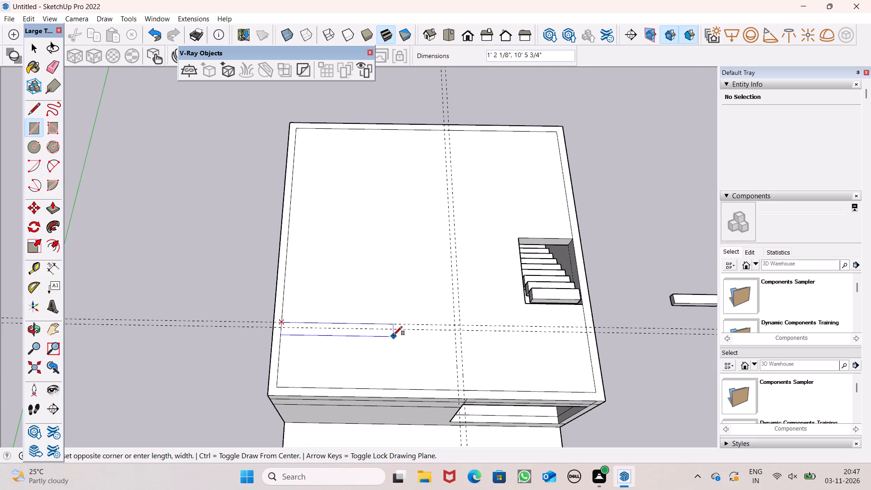
{"action": "scroll", "coordinate": [393, 335], "scroll_direction": "up", "scroll_amount": 6}
{"action": "scroll", "coordinate": [516, 332], "scroll_direction": "up", "scroll_amount": 1}
{"action": "scroll", "coordinate": [471, 338], "scroll_direction": "down", "scroll_amount": 2}
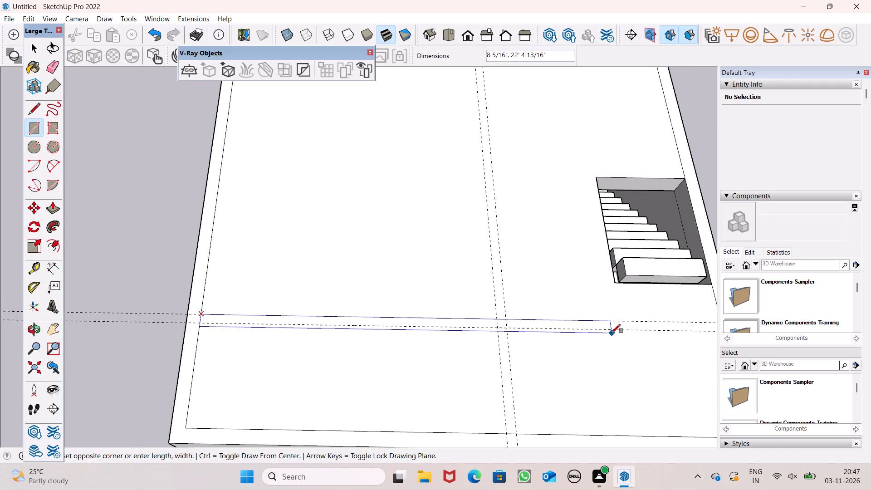
{"action": "scroll", "coordinate": [577, 333], "scroll_direction": "down", "scroll_amount": 2}
{"action": "scroll", "coordinate": [577, 333], "scroll_direction": "up", "scroll_amount": 1}
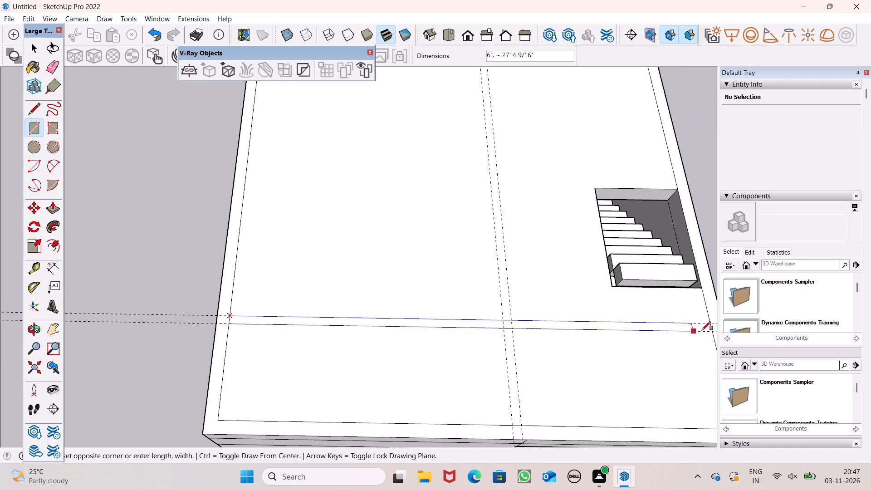
{"action": "left_click", "coordinate": [712, 331]}
{"action": "scroll", "coordinate": [372, 317], "scroll_direction": "down", "scroll_amount": 5}
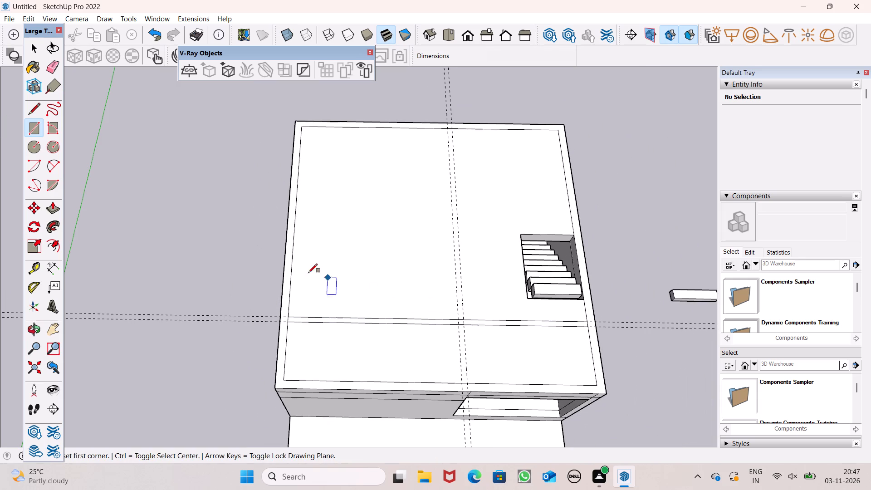
Erase the two front-to-back guides and the two crosswise guides.
{"action": "left_click", "coordinate": [52, 59]}
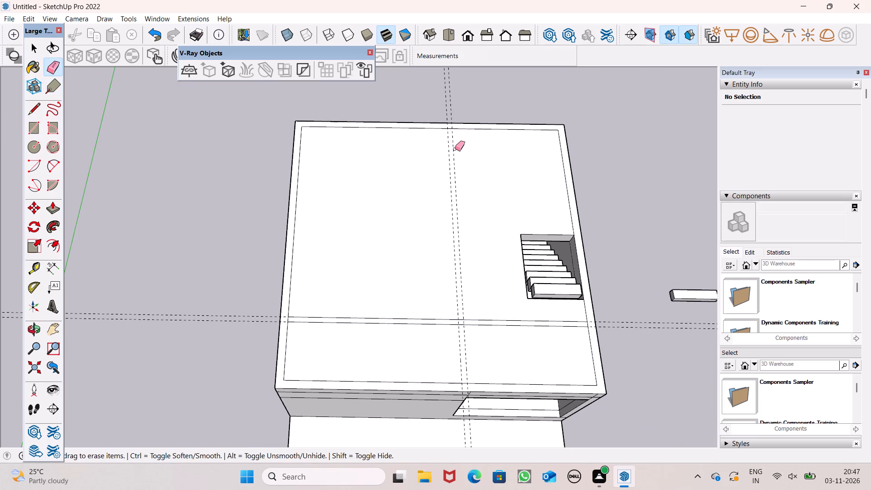
{"action": "left_click_drag", "start_coordinate": [455, 154], "coordinate": [439, 162]}
{"action": "scroll", "coordinate": [308, 342], "scroll_direction": "up", "scroll_amount": 5}
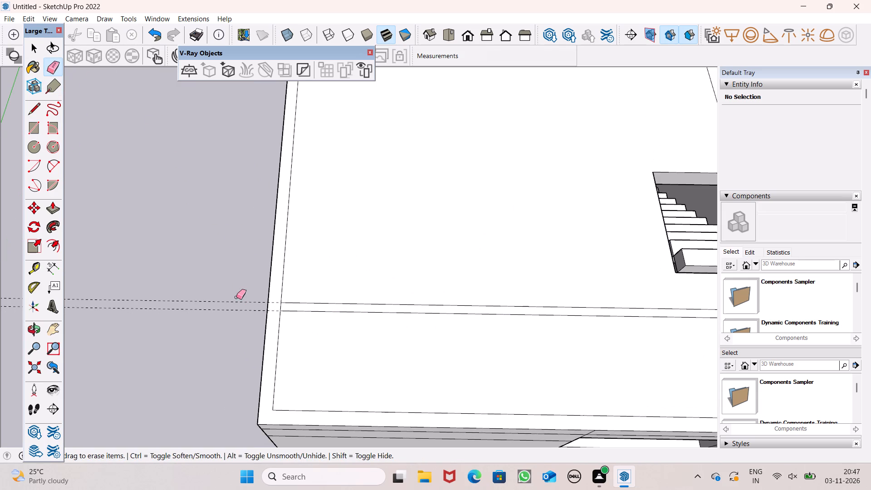
{"action": "left_click_drag", "start_coordinate": [236, 297], "coordinate": [225, 315]}
Erase the short inner-border segments at both ends of the crosswise partition strip, joining it to the side borders.
{"action": "left_click", "coordinate": [280, 306]}
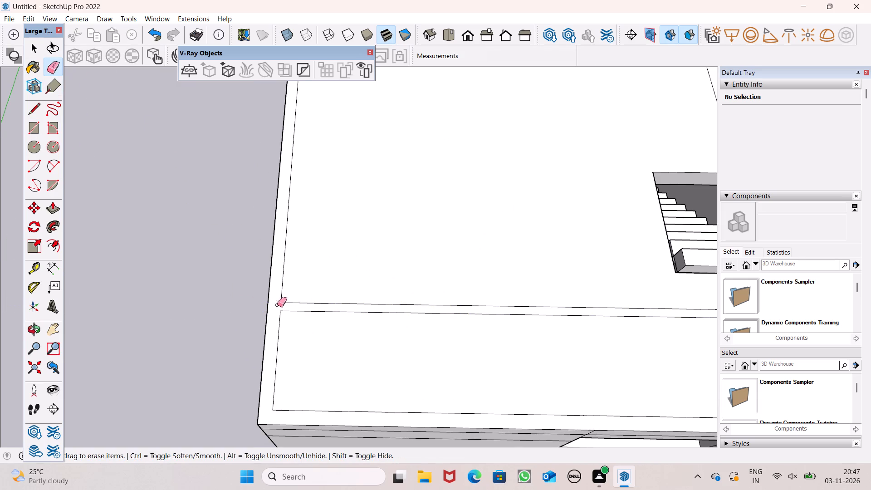
{"action": "scroll", "coordinate": [233, 295], "scroll_direction": "down", "scroll_amount": 6}
{"action": "scroll", "coordinate": [540, 323], "scroll_direction": "up", "scroll_amount": 12}
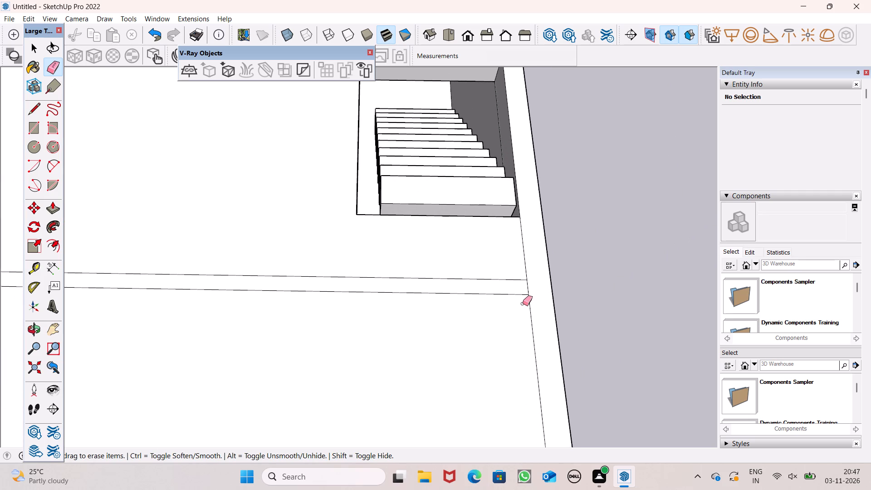
{"action": "left_click", "coordinate": [528, 291]}
{"action": "key", "text": "space"}
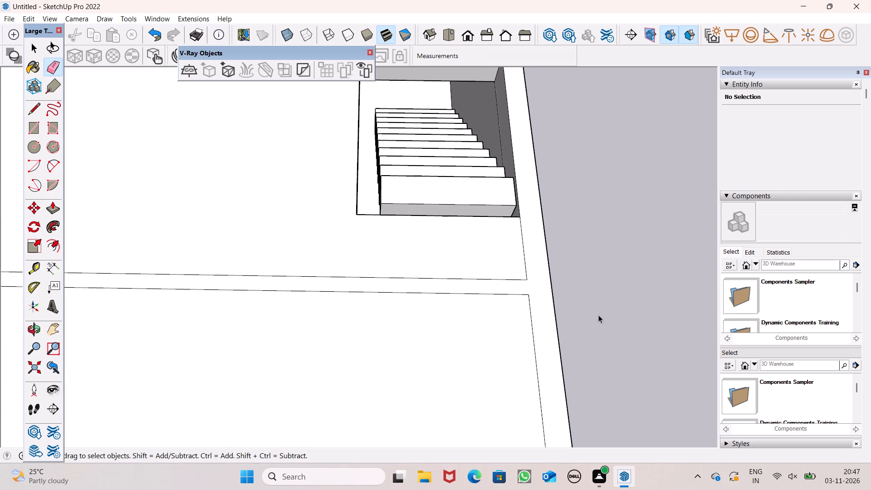
Draw 9" lines from both front inner corners of the roof border to the front edge, separating off the front border strip.
{"action": "scroll", "coordinate": [599, 314], "scroll_direction": "down", "scroll_amount": 4}
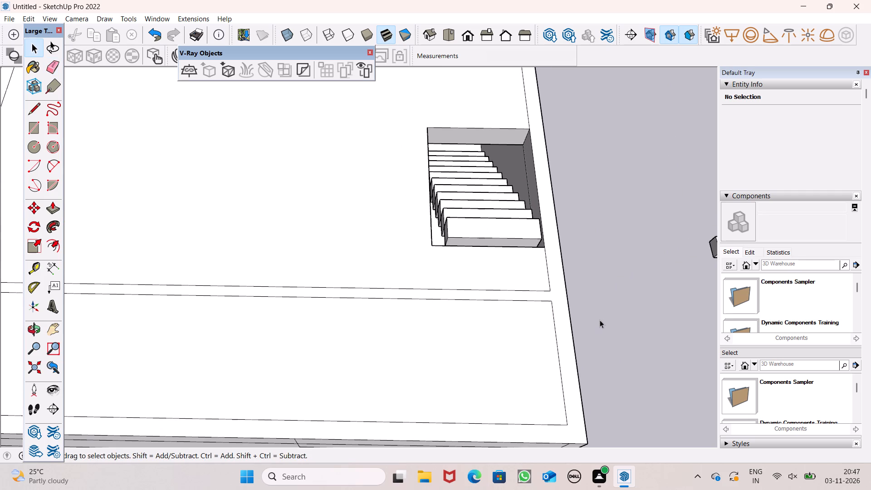
{"action": "scroll", "coordinate": [601, 322], "scroll_direction": "down", "scroll_amount": 1}
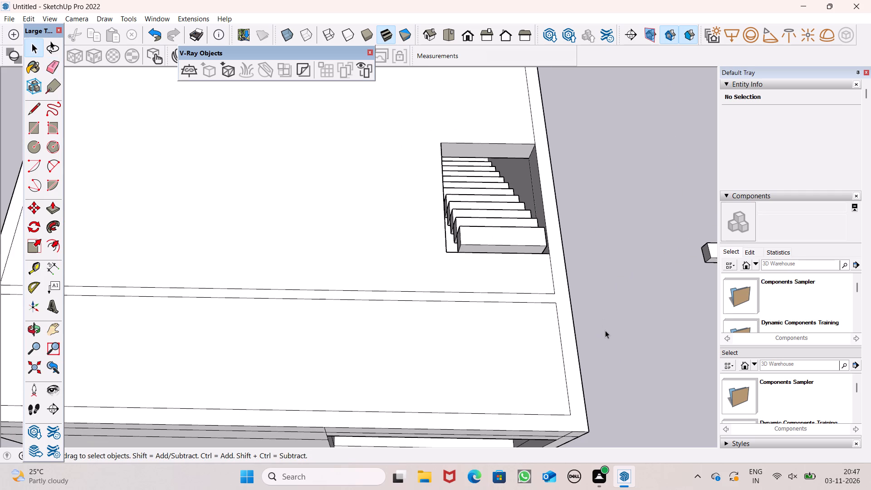
{"action": "scroll", "coordinate": [608, 336], "scroll_direction": "down", "scroll_amount": 6}
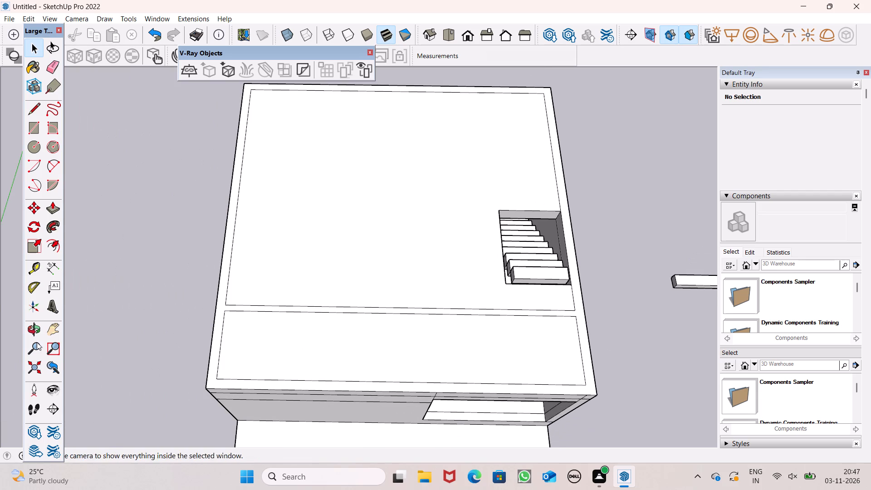
{"action": "left_click", "coordinate": [33, 109]}
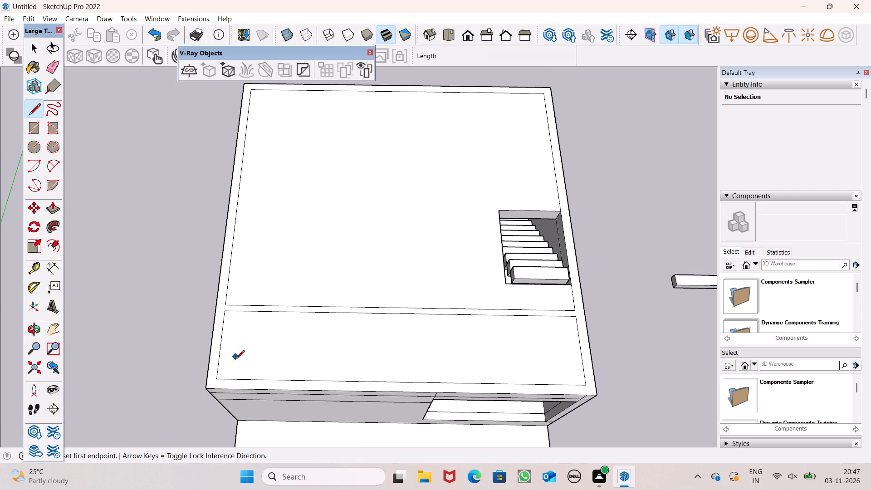
{"action": "scroll", "coordinate": [223, 392], "scroll_direction": "up", "scroll_amount": 9}
{"action": "left_click", "coordinate": [213, 365]}
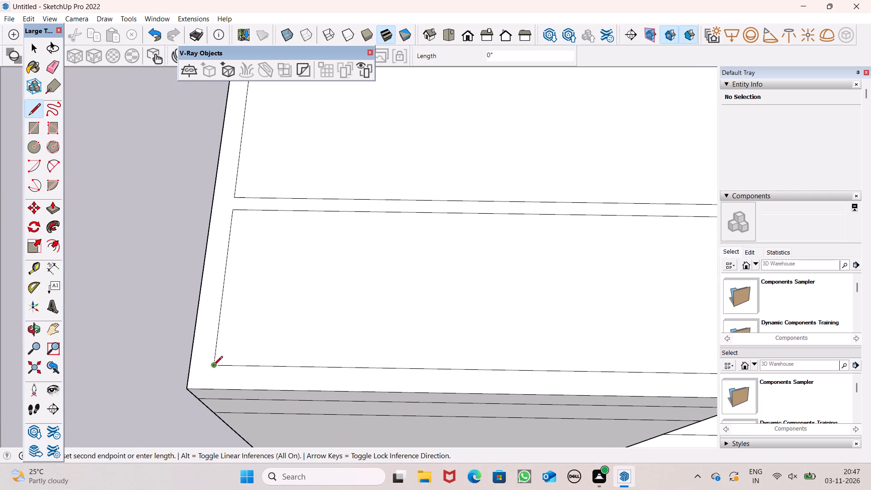
{"action": "left_click", "coordinate": [215, 387]}
{"action": "scroll", "coordinate": [180, 346], "scroll_direction": "down", "scroll_amount": 6}
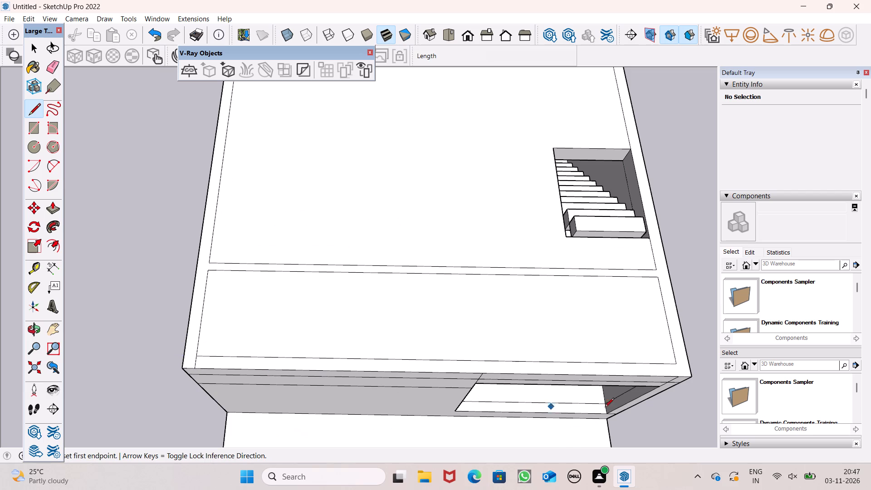
{"action": "left_click", "coordinate": [673, 367]}
{"action": "left_click", "coordinate": [677, 376]}
Push/Pull the joined border and partition outline up 10' to raise the upper-floor walls, leaving the front strip flat.
{"action": "left_click", "coordinate": [47, 209]}
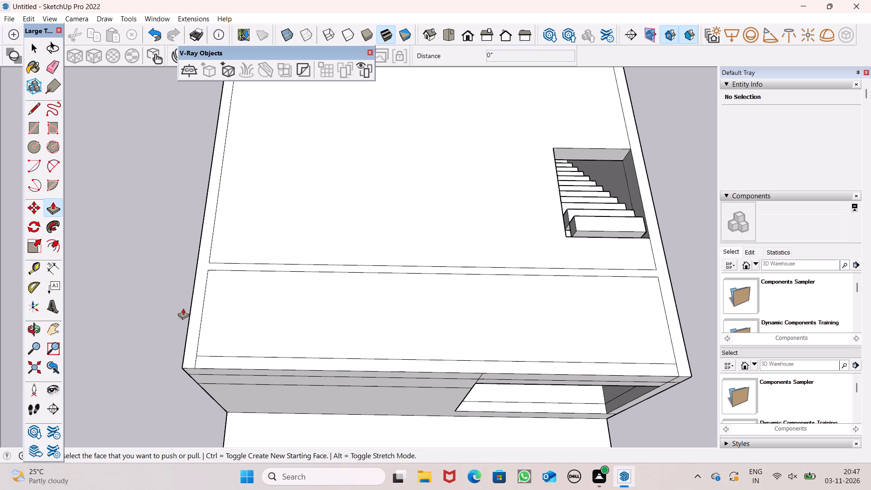
{"action": "left_click_drag", "start_coordinate": [194, 323], "coordinate": [173, 251]}
{"action": "type", "text": "10'"}
{"action": "key", "text": "Return"}
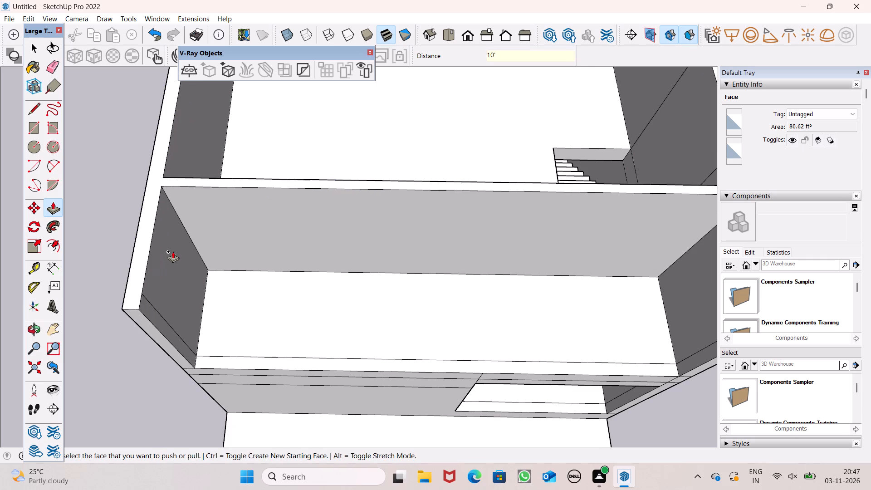
Examine the raised upper-floor walls and the front of the building from above, the side and low down.
{"action": "scroll", "coordinate": [173, 250], "scroll_direction": "down", "scroll_amount": 6}
{"action": "scroll", "coordinate": [245, 279], "scroll_direction": "up", "scroll_amount": 1}
{"action": "middle_click_drag", "start_coordinate": [248, 274], "coordinate": [253, 119]}
{"action": "scroll", "coordinate": [378, 201], "scroll_direction": "down", "scroll_amount": 2}
{"action": "middle_click_drag", "start_coordinate": [544, 251], "coordinate": [538, 233]}
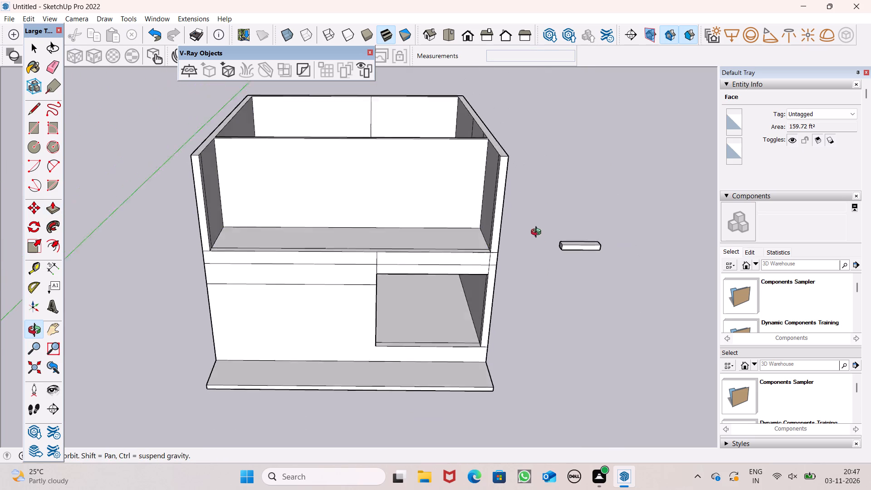
{"action": "middle_click_drag", "start_coordinate": [538, 233], "coordinate": [394, 407]}
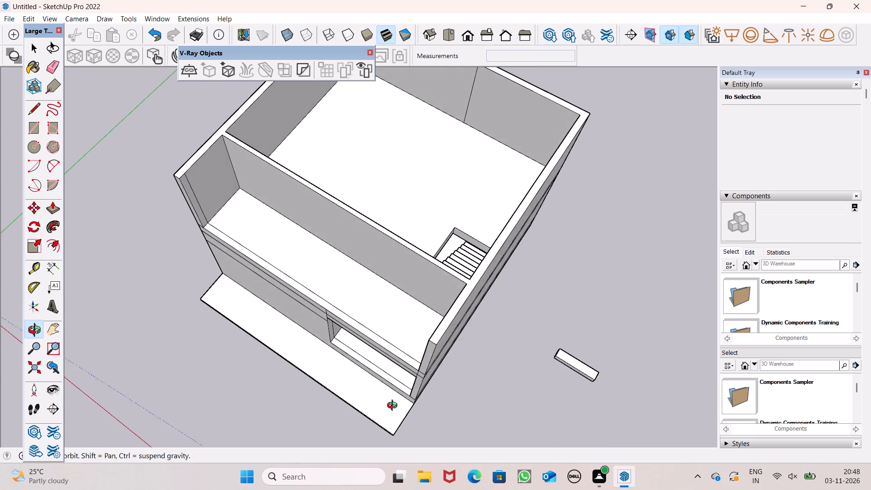
{"action": "middle_click_drag", "start_coordinate": [394, 407], "coordinate": [542, 100]}
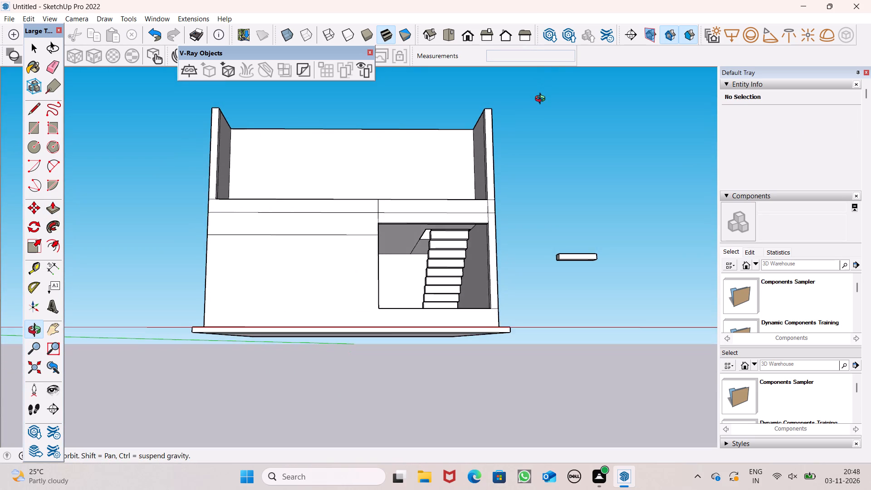
{"action": "middle_click_drag", "start_coordinate": [542, 100], "coordinate": [520, 256]}
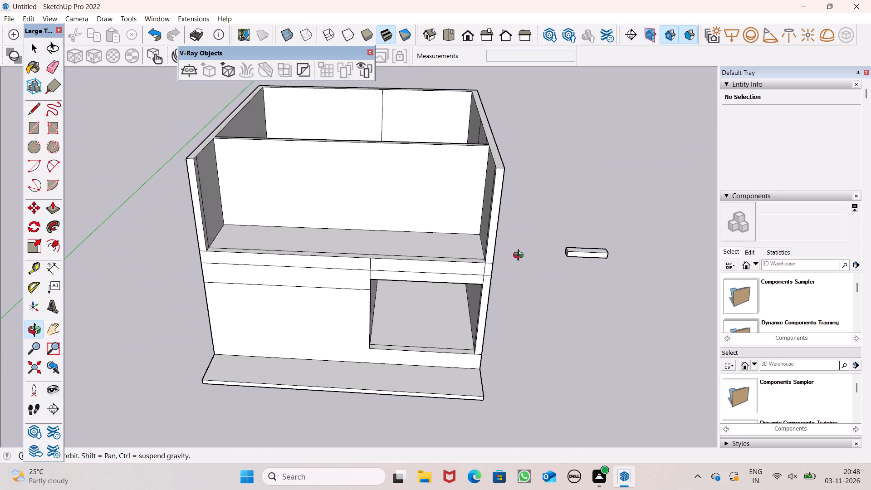
{"action": "middle_click_drag", "start_coordinate": [520, 256], "coordinate": [523, 256]}
{"action": "middle_click_drag", "start_coordinate": [474, 186], "coordinate": [500, 244]}
{"action": "scroll", "coordinate": [500, 244], "scroll_direction": "up", "scroll_amount": 1}
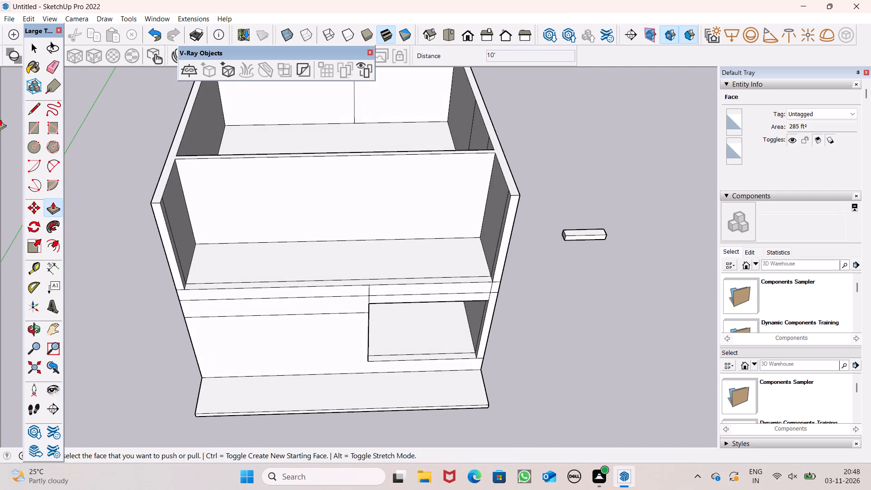
Draw a 6" line across the partition wall's top and continue it 10' down the front face to the floor.
{"action": "left_click", "coordinate": [34, 103]}
{"action": "scroll", "coordinate": [349, 160], "scroll_direction": "up", "scroll_amount": 7}
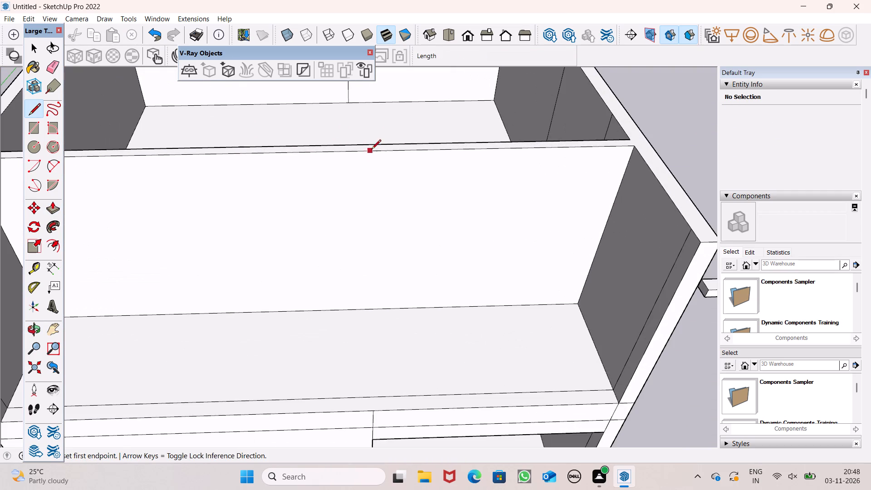
{"action": "left_click", "coordinate": [387, 146]}
{"action": "left_click", "coordinate": [388, 154]}
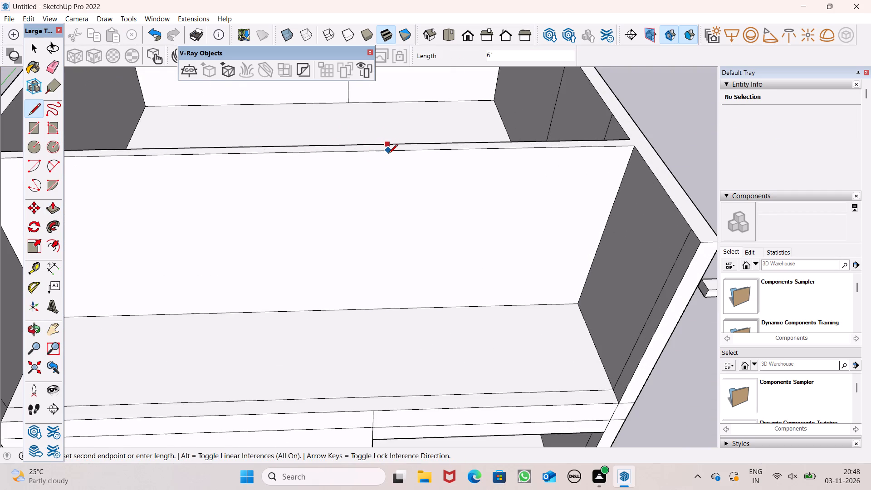
{"action": "left_click", "coordinate": [389, 152]}
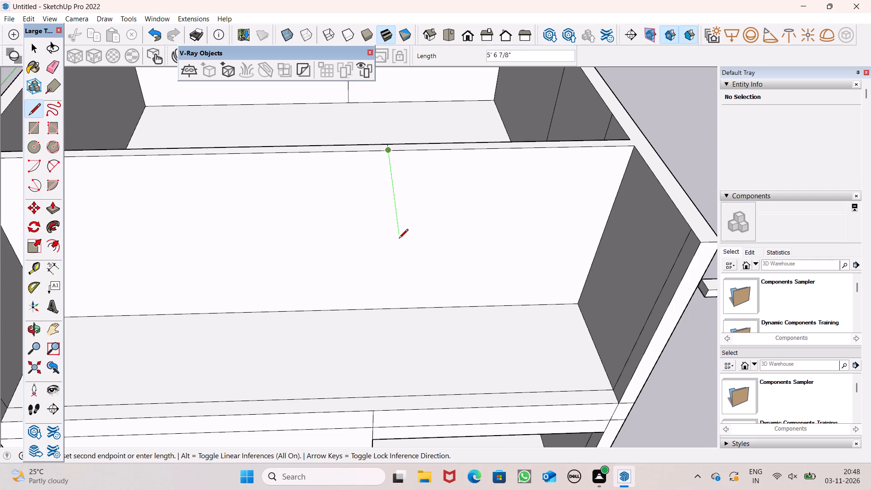
{"action": "left_click_drag", "start_coordinate": [387, 308], "coordinate": [384, 296]}
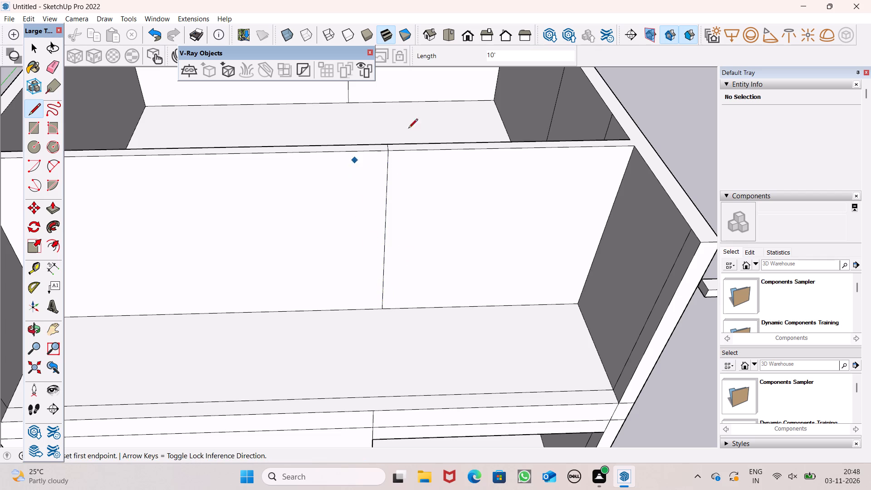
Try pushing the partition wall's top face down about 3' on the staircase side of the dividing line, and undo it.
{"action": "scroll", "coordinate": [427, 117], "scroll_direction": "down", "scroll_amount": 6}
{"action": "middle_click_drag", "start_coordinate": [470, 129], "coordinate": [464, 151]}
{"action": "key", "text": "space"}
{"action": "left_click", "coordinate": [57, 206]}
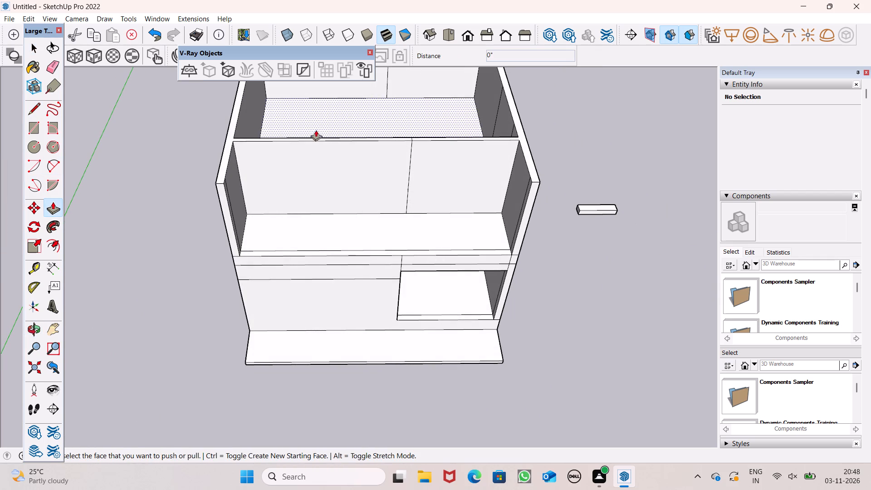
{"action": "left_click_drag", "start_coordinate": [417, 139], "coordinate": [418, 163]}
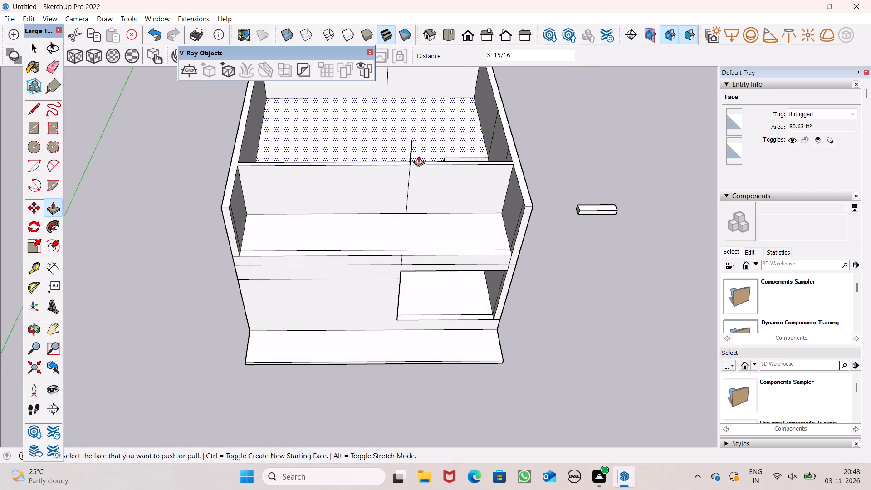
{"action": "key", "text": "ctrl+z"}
Draw a line across the partition wall's top where it meets the staircase-side outer wall.
{"action": "scroll", "coordinate": [427, 150], "scroll_direction": "up", "scroll_amount": 1}
{"action": "middle_click_drag", "start_coordinate": [426, 149], "coordinate": [411, 214]}
{"action": "scroll", "coordinate": [420, 193], "scroll_direction": "up", "scroll_amount": 8}
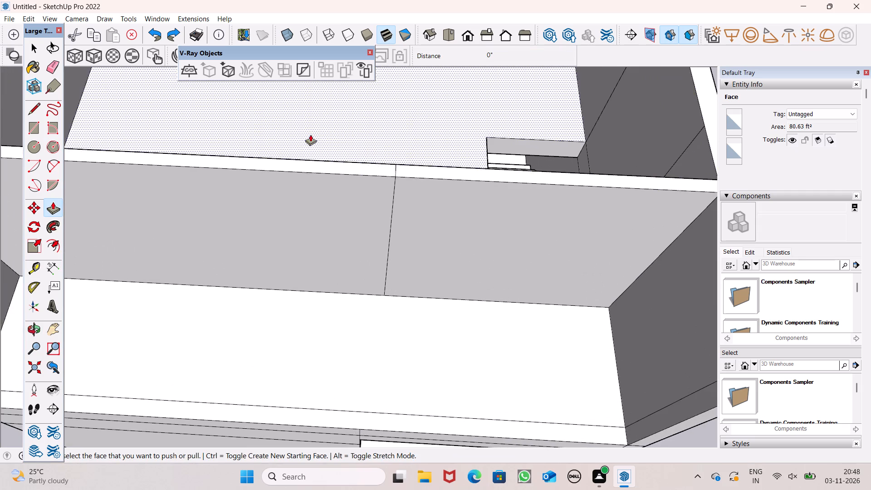
{"action": "scroll", "coordinate": [309, 134], "scroll_direction": "down", "scroll_amount": 2}
{"action": "left_click", "coordinate": [32, 113]}
{"action": "scroll", "coordinate": [474, 218], "scroll_direction": "up", "scroll_amount": 5}
{"action": "left_click", "coordinate": [668, 139]}
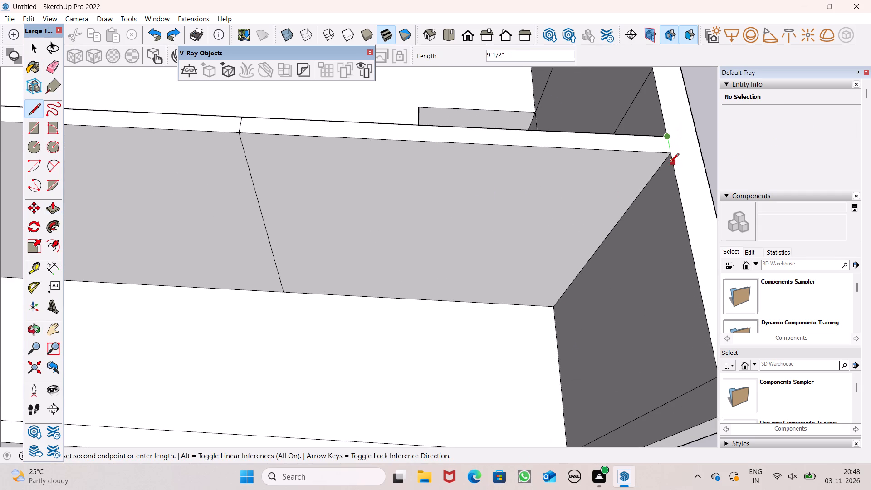
{"action": "left_click", "coordinate": [670, 155]}
{"action": "key", "text": "space"}
Push the staircase-side section of the partition wall's top down 10' to floor level, opening up that part.
{"action": "left_click", "coordinate": [48, 193]}
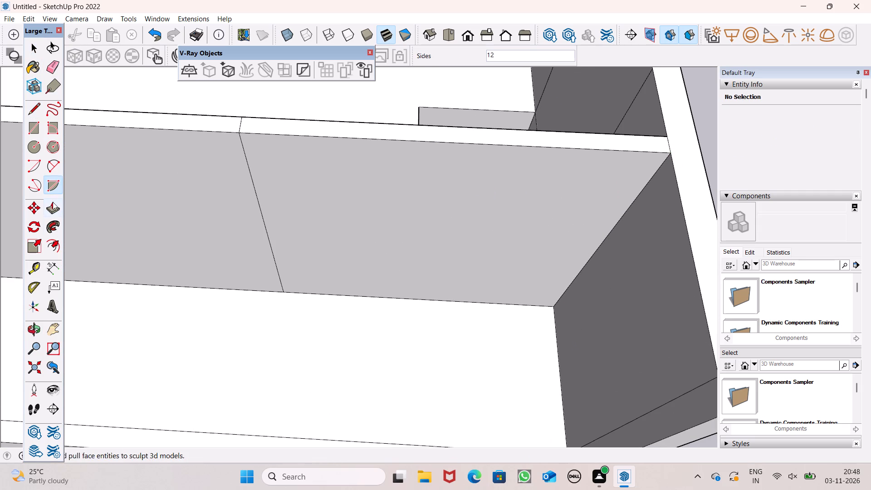
{"action": "left_click", "coordinate": [53, 205]}
{"action": "left_click_drag", "start_coordinate": [269, 129], "coordinate": [276, 155]}
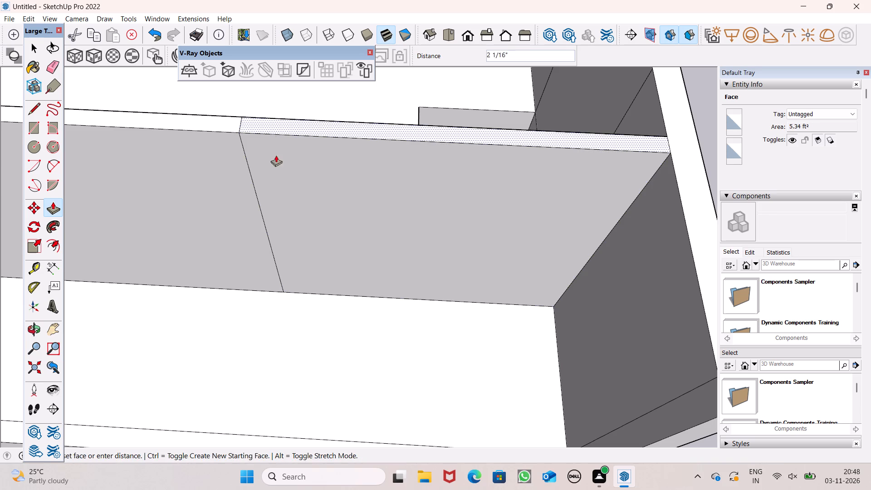
{"action": "left_click_drag", "start_coordinate": [276, 155], "coordinate": [315, 297]}
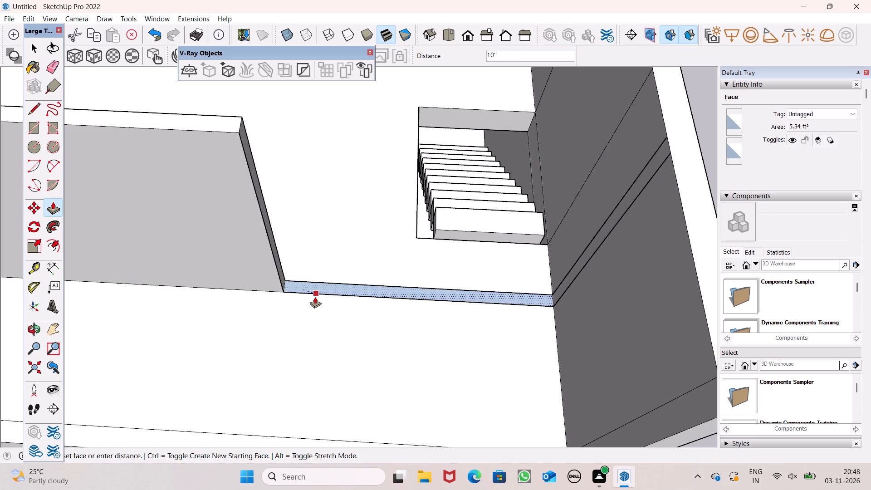
{"action": "left_click_drag", "start_coordinate": [315, 297], "coordinate": [315, 296]}
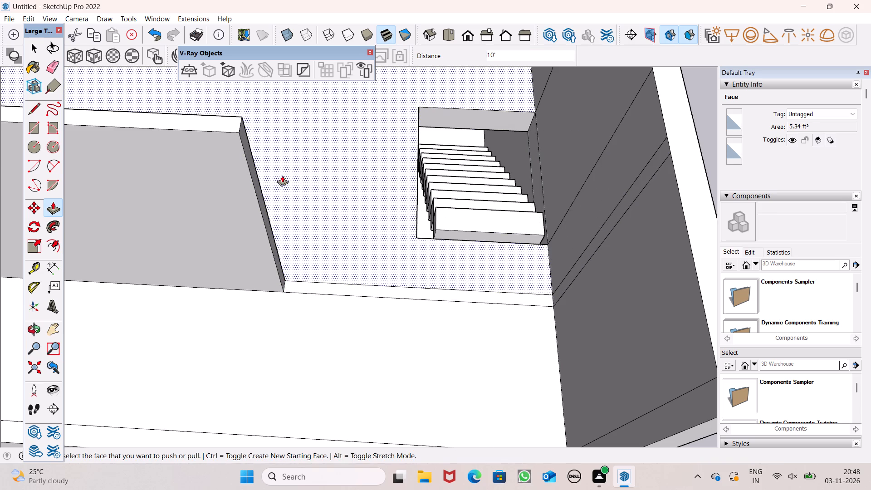
Examine the opening beside the partition wall and the upper floor from the front of the building.
{"action": "scroll", "coordinate": [279, 172], "scroll_direction": "down", "scroll_amount": 4}
{"action": "middle_click_drag", "start_coordinate": [318, 239], "coordinate": [330, 132]}
{"action": "key", "text": "space"}
{"action": "left_click", "coordinate": [579, 155]}
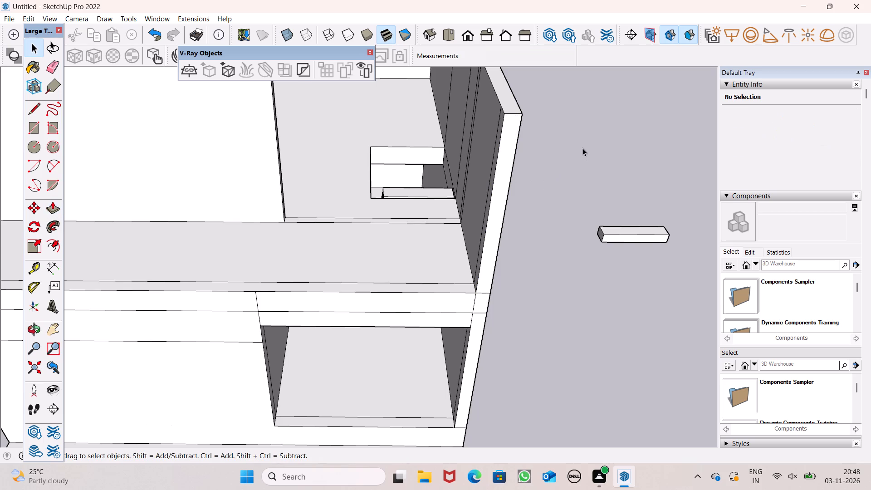
{"action": "scroll", "coordinate": [582, 147], "scroll_direction": "down", "scroll_amount": 5}
{"action": "middle_click_drag", "start_coordinate": [584, 171], "coordinate": [564, 135]}
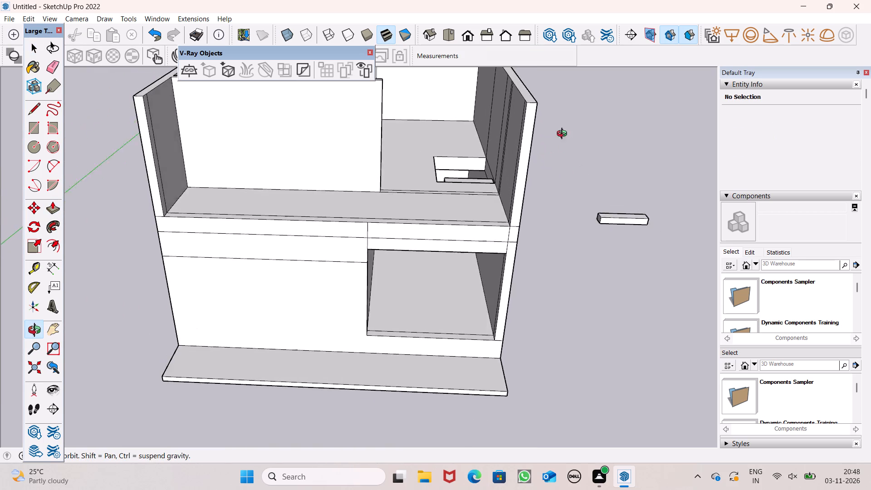
{"action": "middle_click_drag", "start_coordinate": [564, 135], "coordinate": [591, 157]}
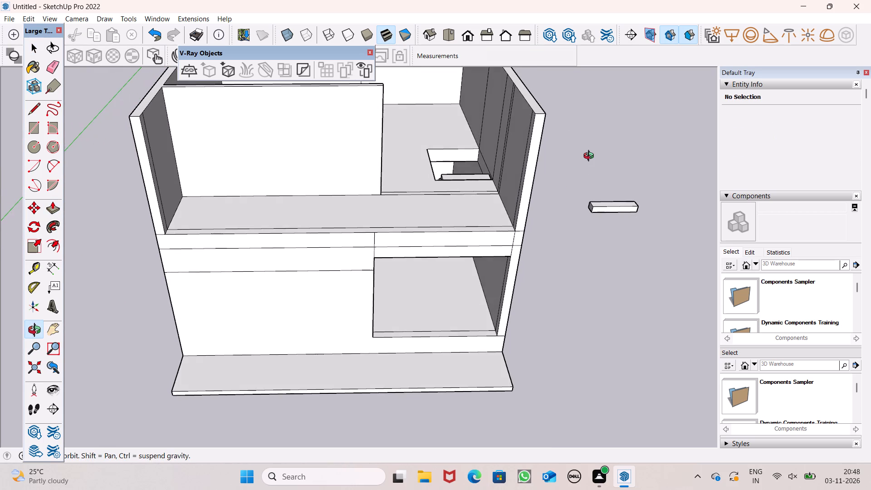
{"action": "middle_click_drag", "start_coordinate": [591, 157], "coordinate": [591, 157]}
{"action": "scroll", "coordinate": [519, 168], "scroll_direction": "down", "scroll_amount": 5}
{"action": "scroll", "coordinate": [333, 91], "scroll_direction": "up", "scroll_amount": 4}
{"action": "scroll", "coordinate": [324, 98], "scroll_direction": "down", "scroll_amount": 3}
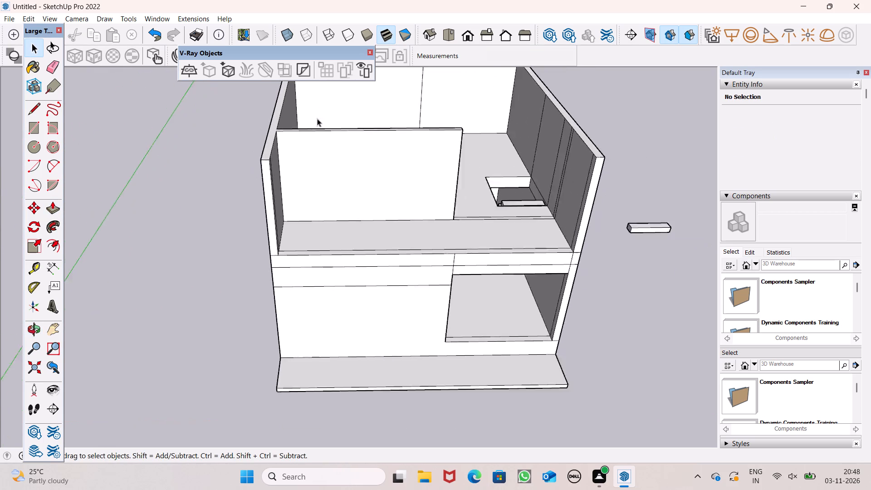
Raise the upper-floor outer and partition walls by 1'5" from their top face.
{"action": "scroll", "coordinate": [317, 118], "scroll_direction": "down", "scroll_amount": 2}
{"action": "middle_click_drag", "start_coordinate": [349, 143], "coordinate": [336, 183]}
{"action": "scroll", "coordinate": [293, 126], "scroll_direction": "up", "scroll_amount": 5}
{"action": "scroll", "coordinate": [235, 169], "scroll_direction": "down", "scroll_amount": 6}
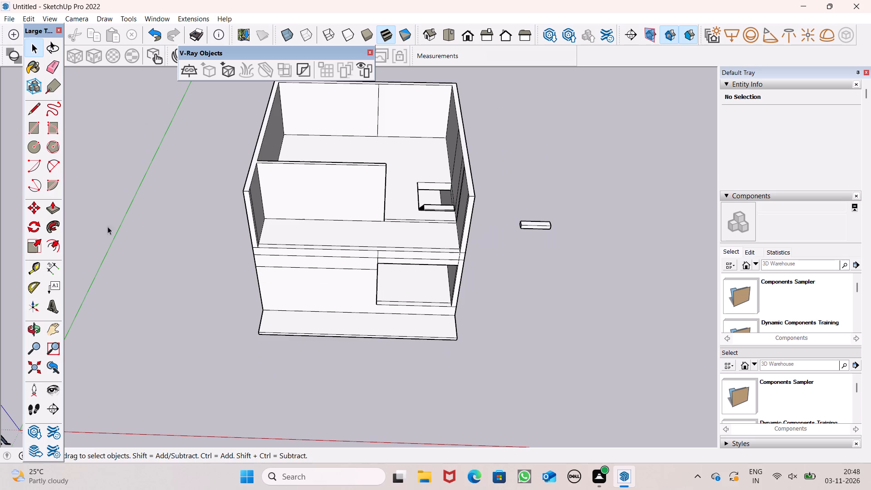
{"action": "left_click", "coordinate": [49, 213]}
{"action": "scroll", "coordinate": [153, 241], "scroll_direction": "down", "scroll_amount": 6}
{"action": "scroll", "coordinate": [182, 176], "scroll_direction": "up", "scroll_amount": 6}
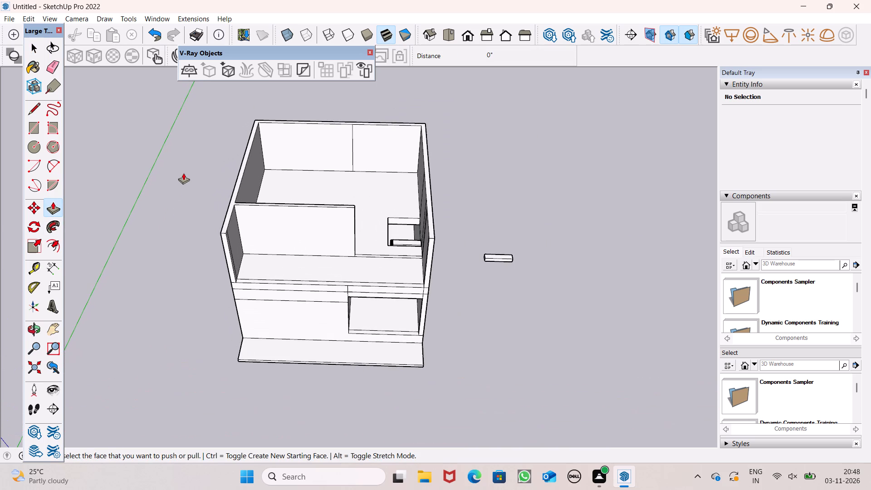
{"action": "scroll", "coordinate": [183, 173], "scroll_direction": "up", "scroll_amount": 4}
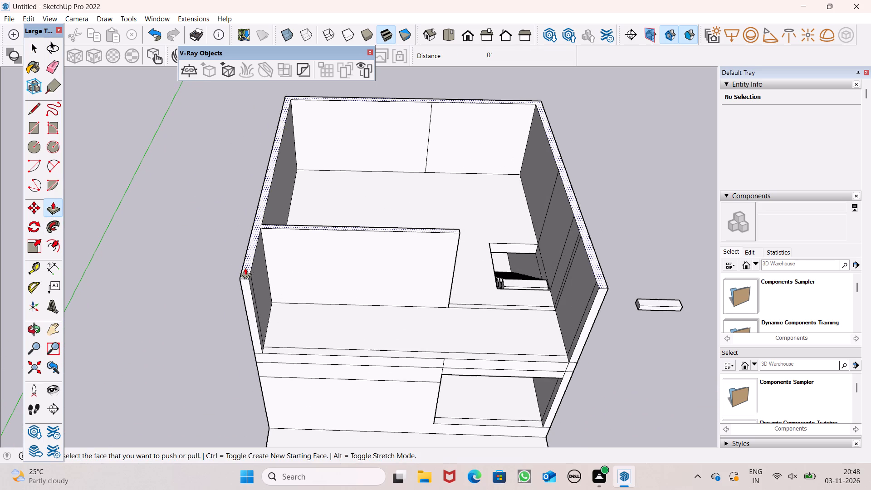
{"action": "left_click", "coordinate": [245, 266]}
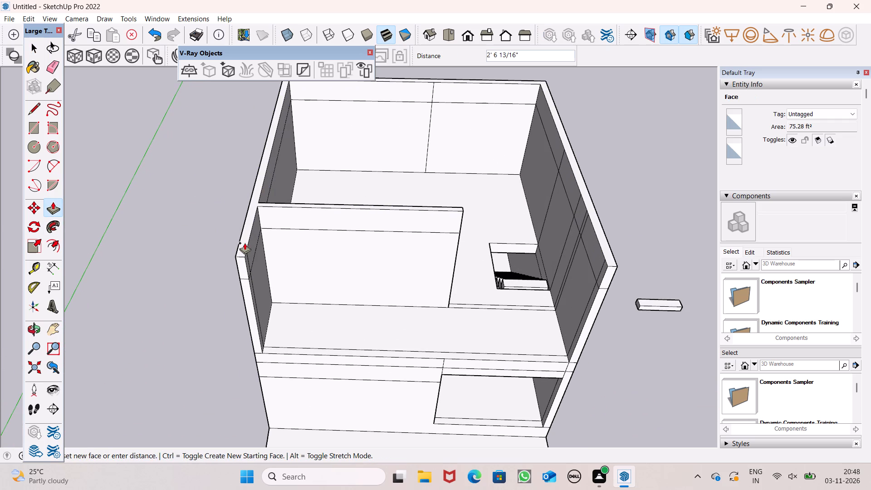
{"action": "key", "text": "1"}
{"action": "type", "text": "'5\""}
{"action": "key", "text": "Return"}
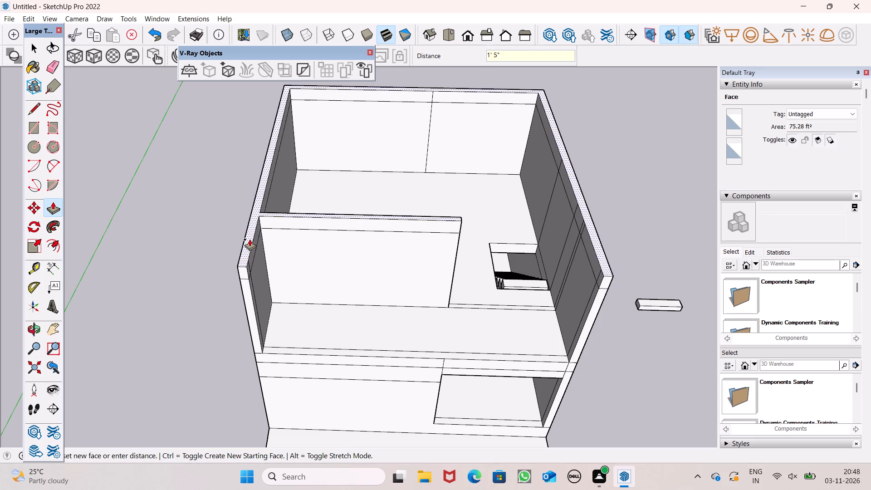
Raise the top face of the upper-floor walls by a further 3'.
{"action": "left_click", "coordinate": [250, 239]}
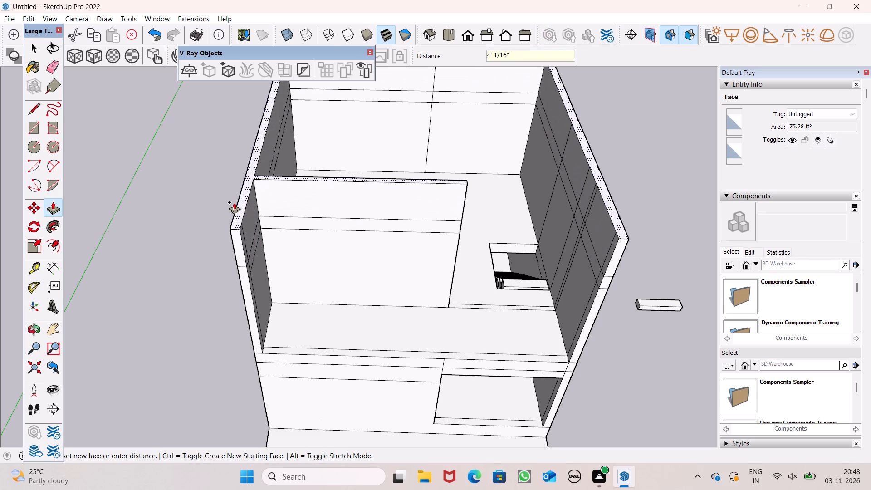
{"action": "type", "text": "3'"}
{"action": "key", "text": "Return"}
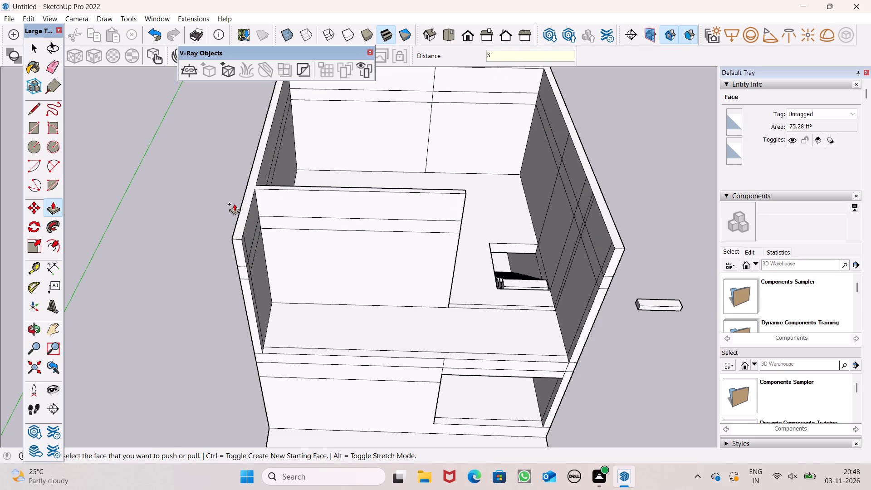
Pull the 1'5" band on the partition wall's front face about 6'4" forward to form a ledge.
{"action": "scroll", "coordinate": [237, 213], "scroll_direction": "down", "scroll_amount": 1}
{"action": "middle_click_drag", "start_coordinate": [302, 251], "coordinate": [242, 233]}
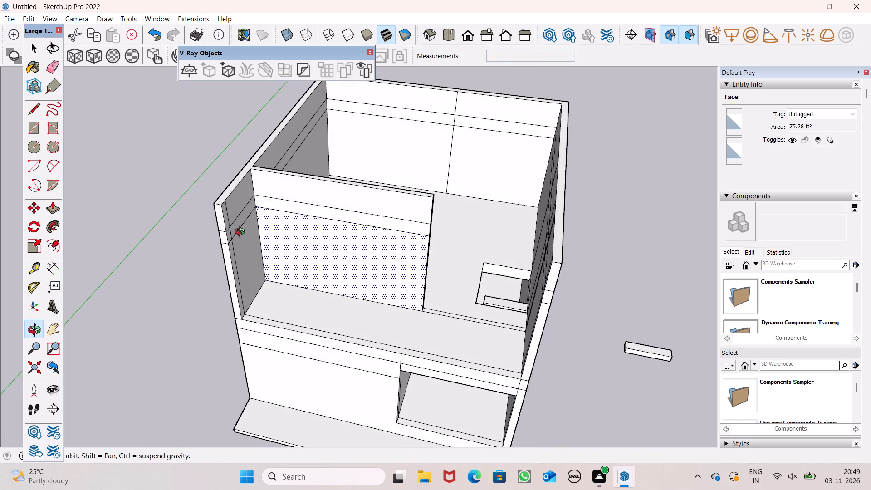
{"action": "middle_click_drag", "start_coordinate": [242, 233], "coordinate": [256, 239]}
{"action": "left_click_drag", "start_coordinate": [266, 208], "coordinate": [224, 239]}
Pull the 3' band above the ledge on the partition wall about 5' forward toward the building front.
{"action": "scroll", "coordinate": [212, 199], "scroll_direction": "down", "scroll_amount": 1}
{"action": "middle_click_drag", "start_coordinate": [277, 235], "coordinate": [264, 131]}
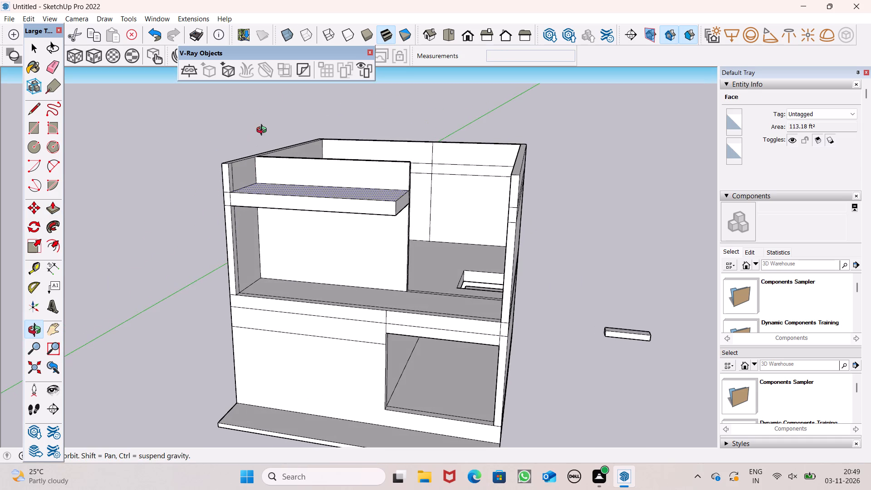
{"action": "middle_click_drag", "start_coordinate": [264, 131], "coordinate": [196, 143]}
{"action": "scroll", "coordinate": [347, 196], "scroll_direction": "down", "scroll_amount": 1}
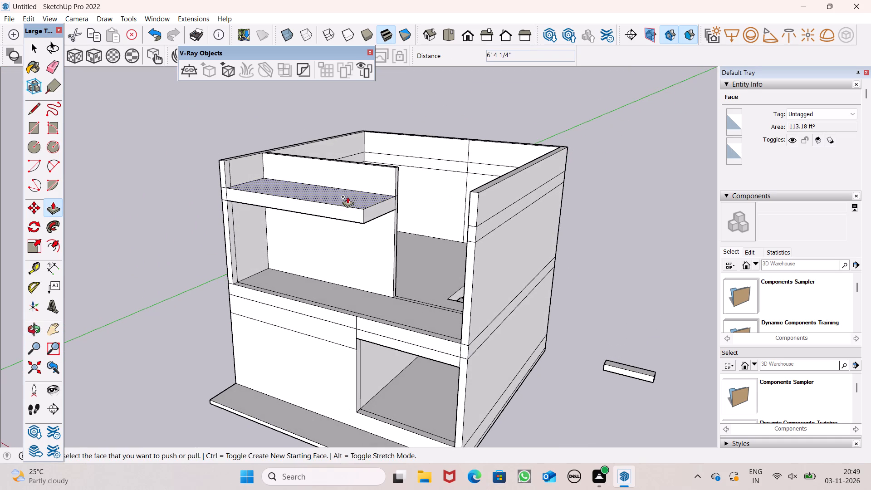
{"action": "middle_click_drag", "start_coordinate": [347, 200], "coordinate": [343, 250]}
{"action": "left_click_drag", "start_coordinate": [363, 191], "coordinate": [343, 212]}
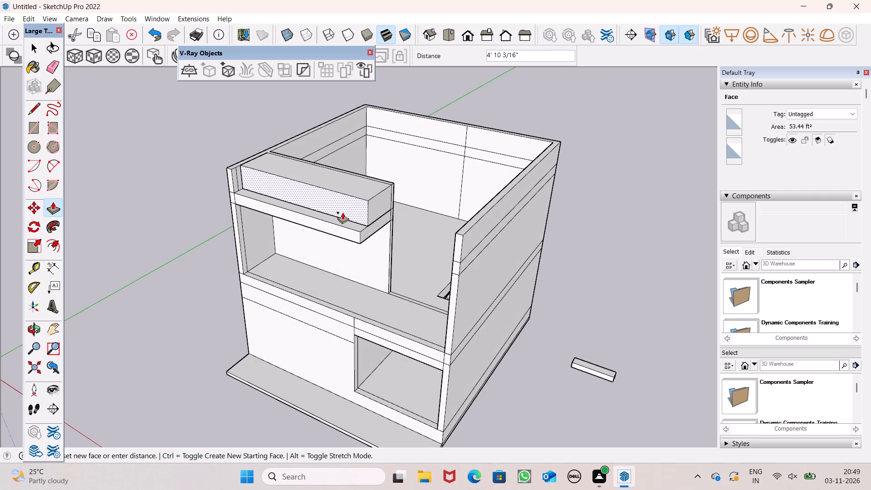
{"action": "left_click_drag", "start_coordinate": [343, 212], "coordinate": [341, 215]}
Extend the upper beam's end face about 10'8" across to the staircase-side outer wall.
{"action": "scroll", "coordinate": [324, 200], "scroll_direction": "down", "scroll_amount": 4}
{"action": "middle_click_drag", "start_coordinate": [371, 229], "coordinate": [317, 221]}
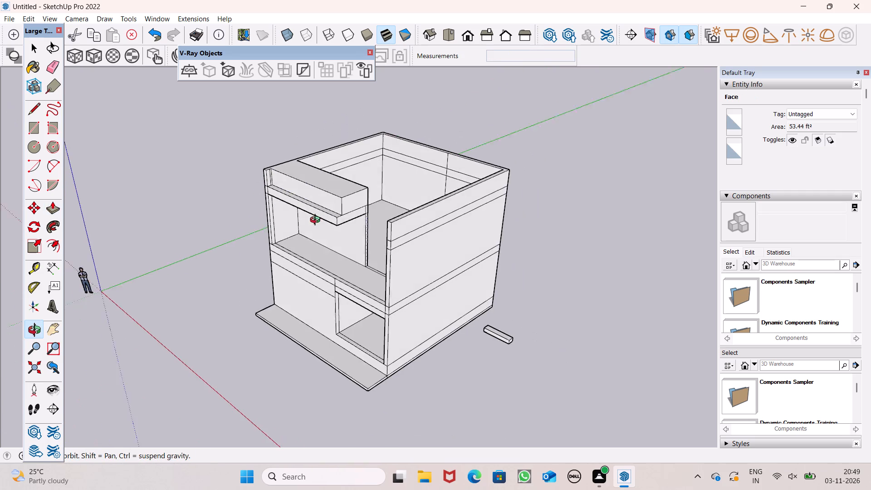
{"action": "middle_click_drag", "start_coordinate": [317, 221], "coordinate": [391, 218]}
{"action": "scroll", "coordinate": [380, 209], "scroll_direction": "up", "scroll_amount": 5}
{"action": "left_click_drag", "start_coordinate": [359, 199], "coordinate": [450, 225]}
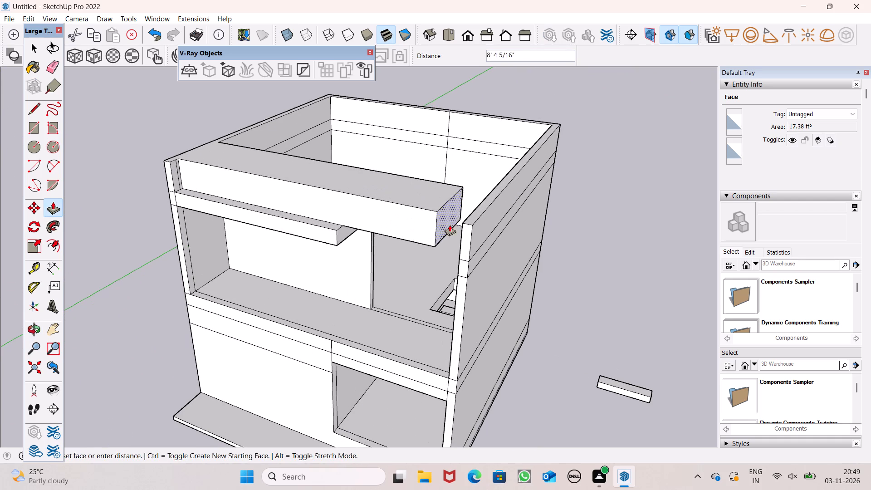
{"action": "left_click_drag", "start_coordinate": [450, 225], "coordinate": [461, 225]}
Push the 3' high front end of the outer wall opposite the staircase back to the beam's front face.
{"action": "scroll", "coordinate": [444, 216], "scroll_direction": "down", "scroll_amount": 3}
{"action": "middle_click_drag", "start_coordinate": [440, 223], "coordinate": [464, 205]}
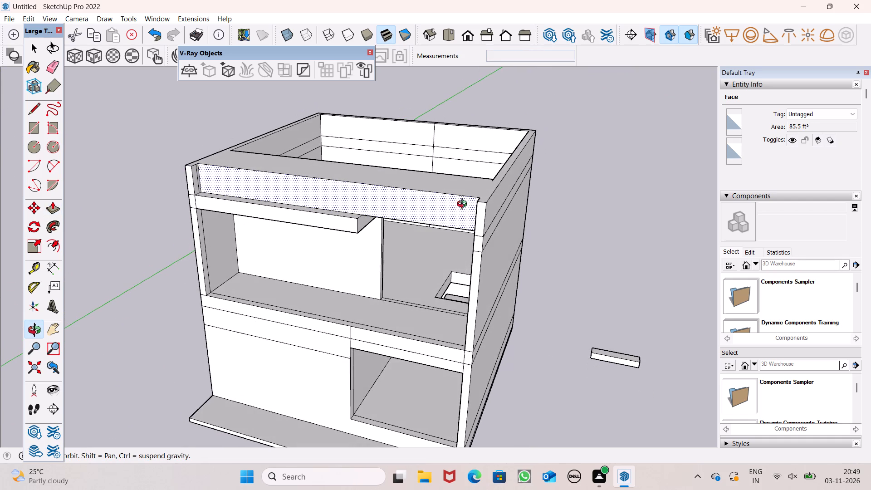
{"action": "middle_click_drag", "start_coordinate": [464, 205], "coordinate": [507, 235]}
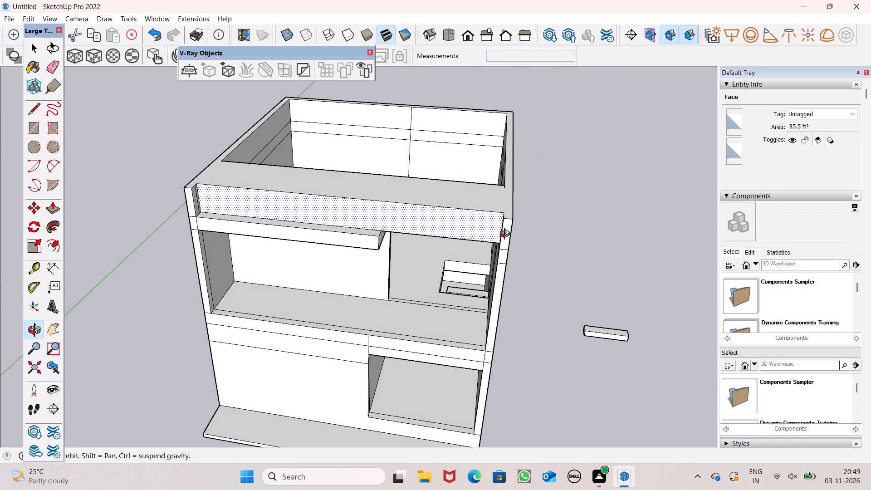
{"action": "middle_click_drag", "start_coordinate": [507, 235], "coordinate": [496, 234]}
{"action": "scroll", "coordinate": [478, 222], "scroll_direction": "down", "scroll_amount": 1}
{"action": "middle_click_drag", "start_coordinate": [475, 228], "coordinate": [487, 250]}
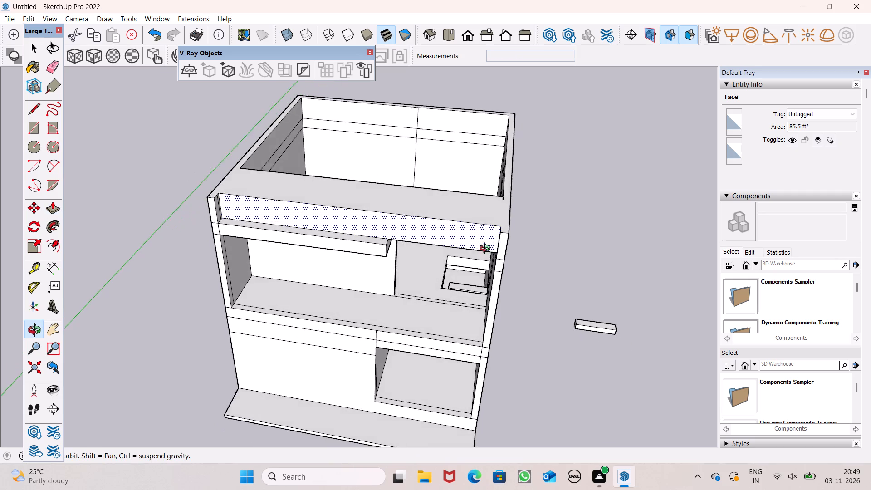
{"action": "middle_click_drag", "start_coordinate": [487, 250], "coordinate": [493, 249]}
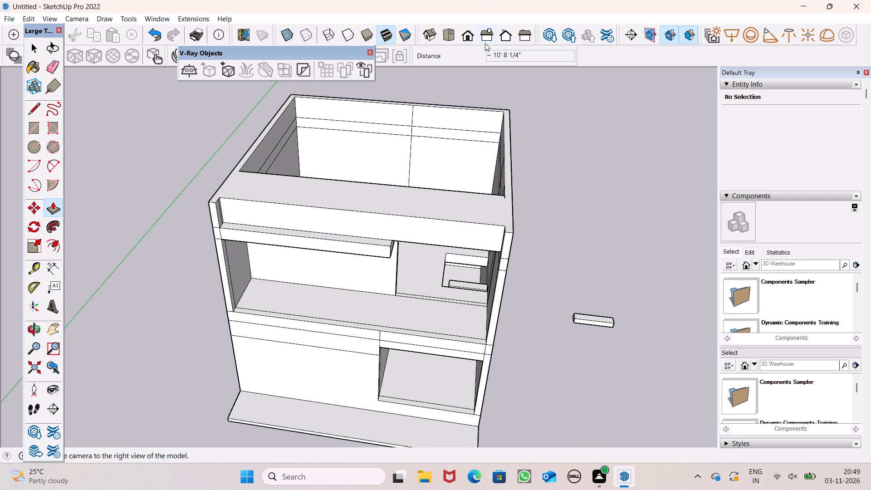
{"action": "middle_click_drag", "start_coordinate": [369, 191], "coordinate": [356, 213]}
{"action": "left_click", "coordinate": [47, 62]}
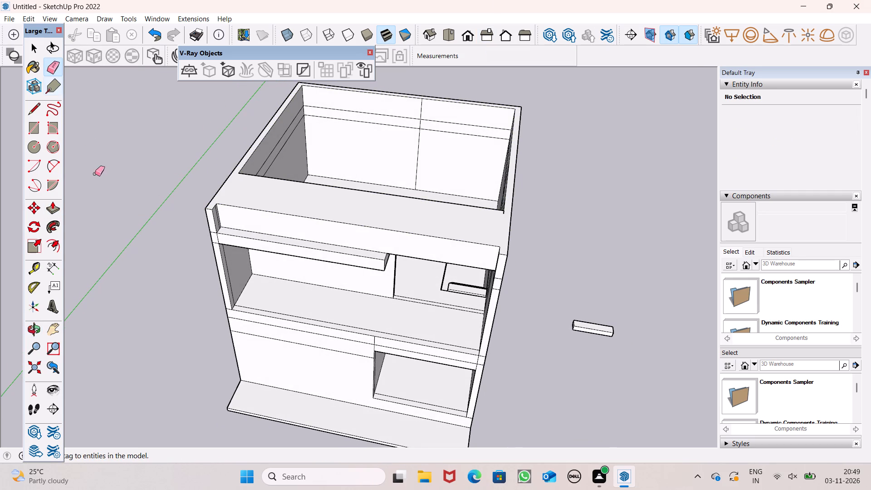
{"action": "left_click", "coordinate": [52, 211]}
{"action": "scroll", "coordinate": [224, 214], "scroll_direction": "up", "scroll_amount": 6}
{"action": "left_click_drag", "start_coordinate": [197, 214], "coordinate": [223, 208]}
{"action": "left_click_drag", "start_coordinate": [208, 215], "coordinate": [228, 210]}
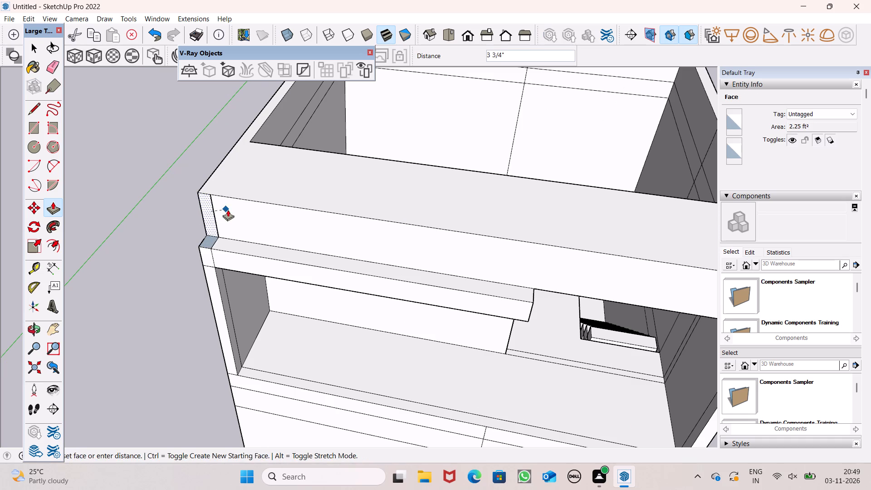
{"action": "left_click_drag", "start_coordinate": [228, 210], "coordinate": [231, 210]}
Erase the vertical line near the front on the inner face of the upper outer wall opposite the staircase.
{"action": "scroll", "coordinate": [210, 159], "scroll_direction": "down", "scroll_amount": 5}
{"action": "middle_click_drag", "start_coordinate": [195, 187], "coordinate": [252, 67]}
{"action": "middle_click_drag", "start_coordinate": [257, 167], "coordinate": [254, 137]}
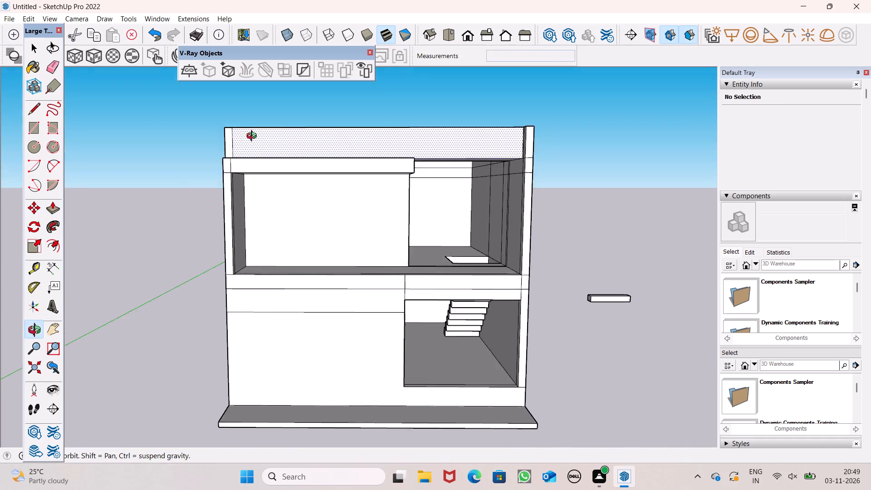
{"action": "middle_click_drag", "start_coordinate": [254, 137], "coordinate": [234, 161]}
{"action": "scroll", "coordinate": [245, 146], "scroll_direction": "up", "scroll_amount": 1}
{"action": "scroll", "coordinate": [230, 180], "scroll_direction": "down", "scroll_amount": 2}
{"action": "middle_click_drag", "start_coordinate": [274, 206], "coordinate": [254, 206]}
{"action": "scroll", "coordinate": [256, 206], "scroll_direction": "up", "scroll_amount": 5}
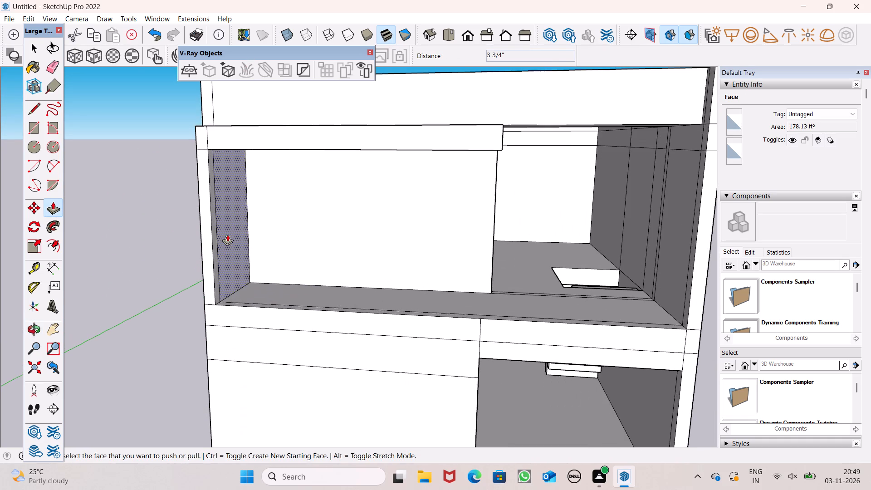
{"action": "left_click", "coordinate": [51, 64]}
{"action": "middle_click_drag", "start_coordinate": [213, 167], "coordinate": [163, 167]}
{"action": "scroll", "coordinate": [163, 167], "scroll_direction": "up", "scroll_amount": 1}
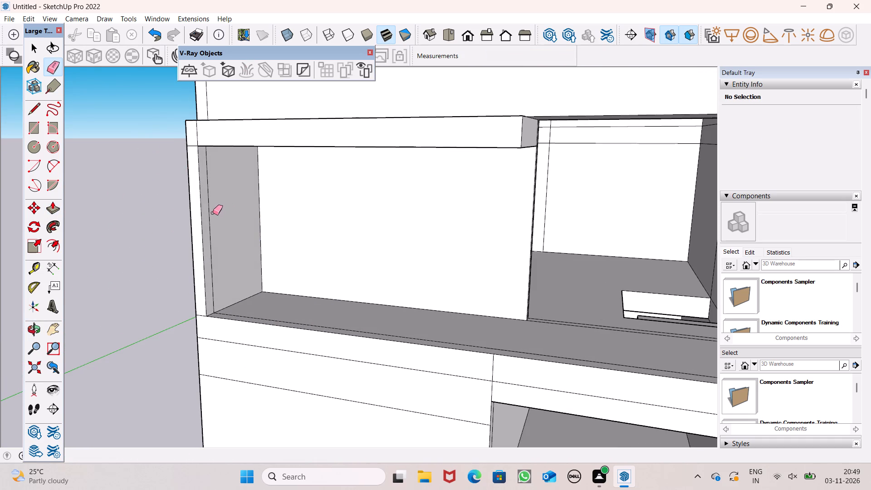
{"action": "left_click_drag", "start_coordinate": [212, 213], "coordinate": [208, 215]}
Pull that outer wall's inner face below the ledge inward by about 1', thickening the wall.
{"action": "left_click", "coordinate": [63, 212]}
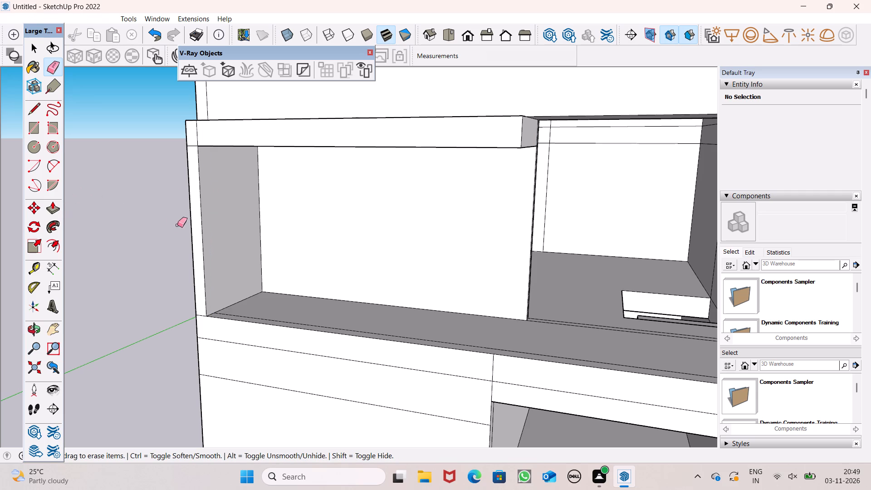
{"action": "left_click", "coordinate": [53, 210]}
{"action": "left_click_drag", "start_coordinate": [205, 225], "coordinate": [219, 237]}
Erase the two short vertical lines on the floor slab's front edge, one mid-span and one at the staircase-side outer wall.
{"action": "scroll", "coordinate": [182, 204], "scroll_direction": "down", "scroll_amount": 2}
{"action": "middle_click_drag", "start_coordinate": [286, 232], "coordinate": [377, 233]}
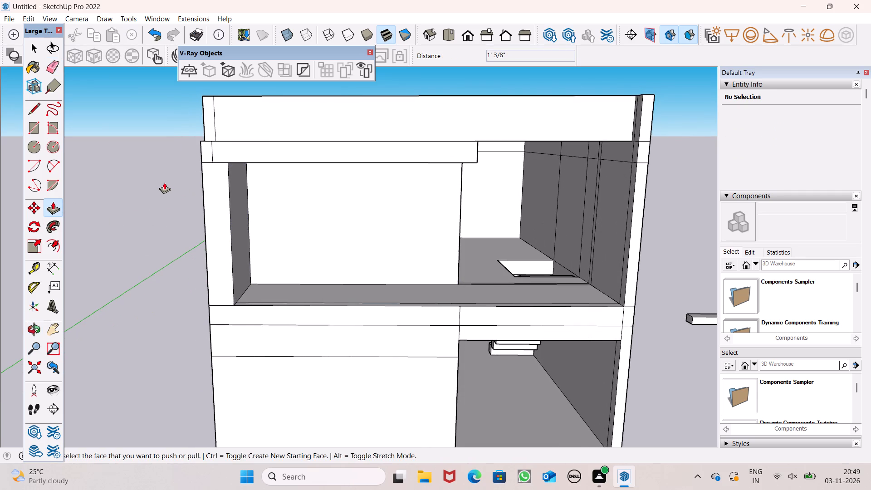
{"action": "scroll", "coordinate": [225, 173], "scroll_direction": "down", "scroll_amount": 1}
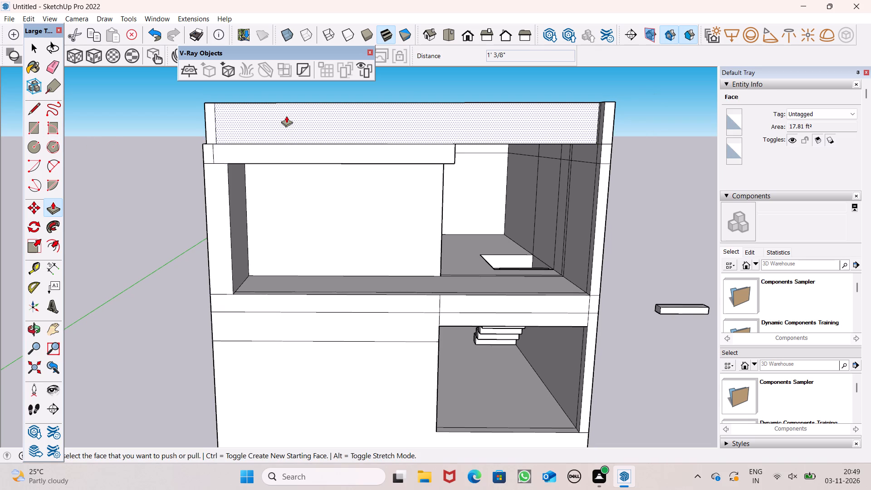
{"action": "scroll", "coordinate": [286, 136], "scroll_direction": "down", "scroll_amount": 1}
{"action": "middle_click_drag", "start_coordinate": [382, 220], "coordinate": [399, 244]}
{"action": "middle_click", "coordinate": [399, 244]}
{"action": "scroll", "coordinate": [218, 212], "scroll_direction": "up", "scroll_amount": 1}
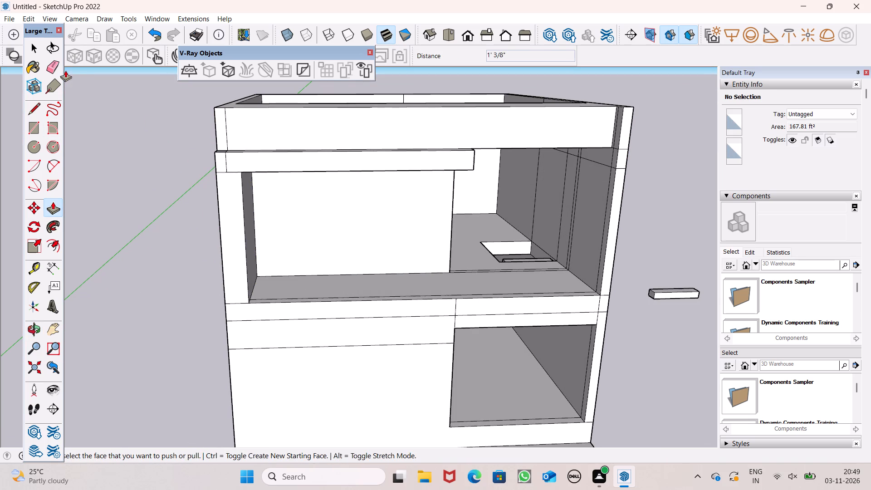
{"action": "left_click", "coordinate": [45, 60]}
{"action": "scroll", "coordinate": [362, 280], "scroll_direction": "up", "scroll_amount": 2}
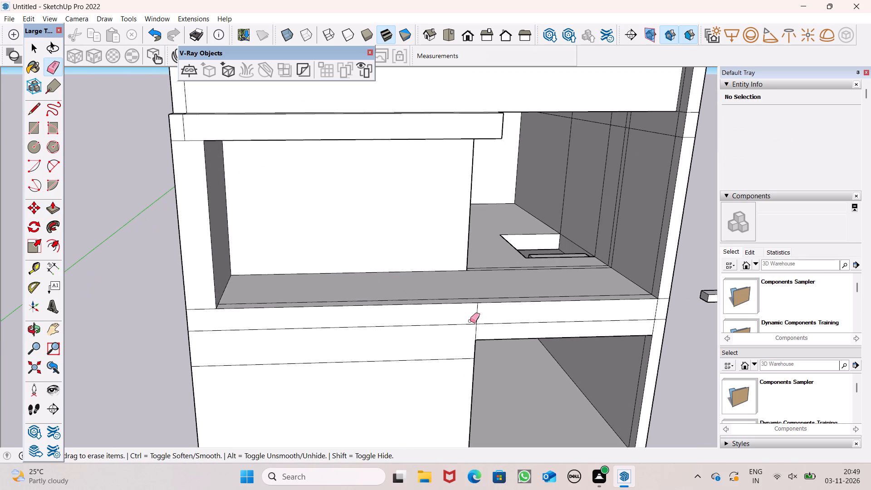
{"action": "left_click_drag", "start_coordinate": [472, 321], "coordinate": [479, 318]}
{"action": "scroll", "coordinate": [397, 172], "scroll_direction": "down", "scroll_amount": 6}
{"action": "scroll", "coordinate": [548, 247], "scroll_direction": "up", "scroll_amount": 6}
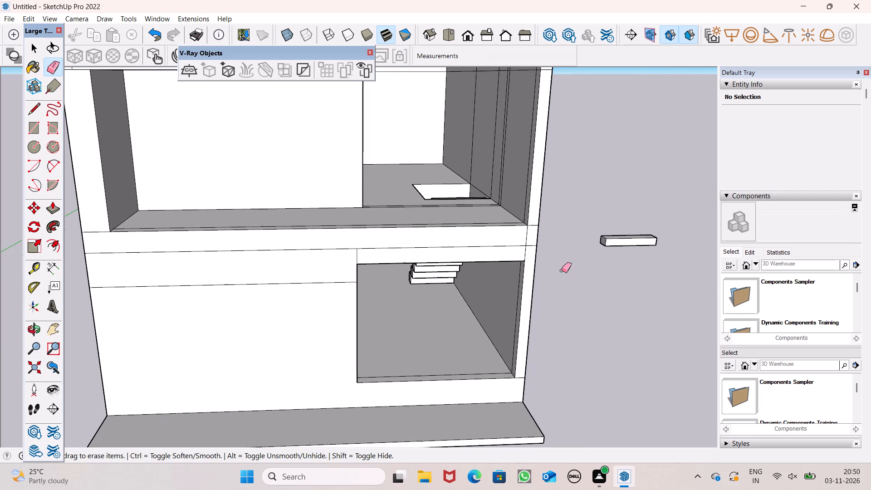
{"action": "left_click_drag", "start_coordinate": [530, 241], "coordinate": [525, 241]}
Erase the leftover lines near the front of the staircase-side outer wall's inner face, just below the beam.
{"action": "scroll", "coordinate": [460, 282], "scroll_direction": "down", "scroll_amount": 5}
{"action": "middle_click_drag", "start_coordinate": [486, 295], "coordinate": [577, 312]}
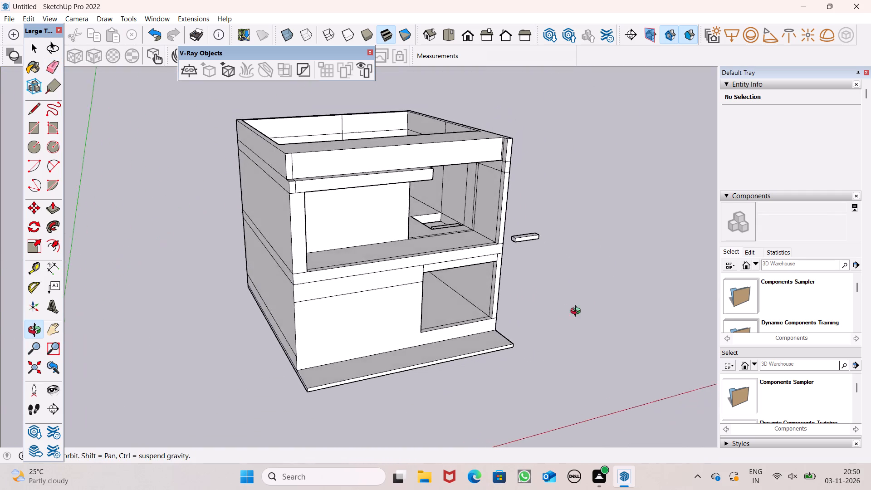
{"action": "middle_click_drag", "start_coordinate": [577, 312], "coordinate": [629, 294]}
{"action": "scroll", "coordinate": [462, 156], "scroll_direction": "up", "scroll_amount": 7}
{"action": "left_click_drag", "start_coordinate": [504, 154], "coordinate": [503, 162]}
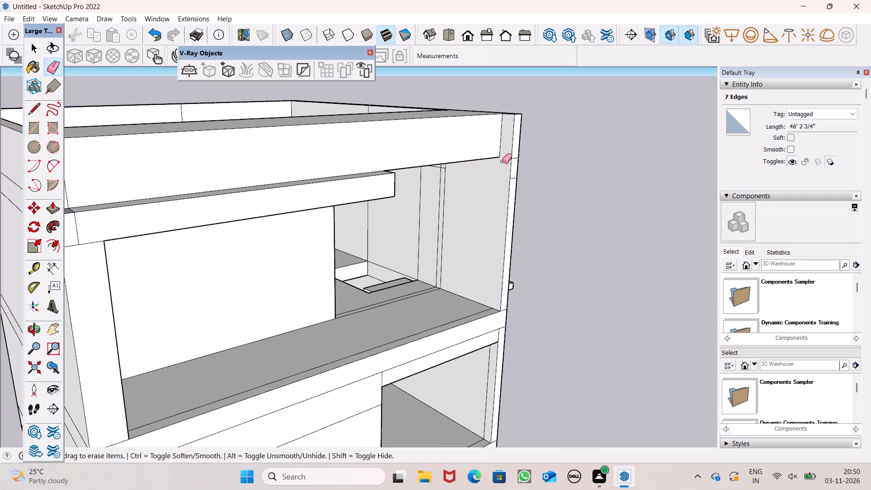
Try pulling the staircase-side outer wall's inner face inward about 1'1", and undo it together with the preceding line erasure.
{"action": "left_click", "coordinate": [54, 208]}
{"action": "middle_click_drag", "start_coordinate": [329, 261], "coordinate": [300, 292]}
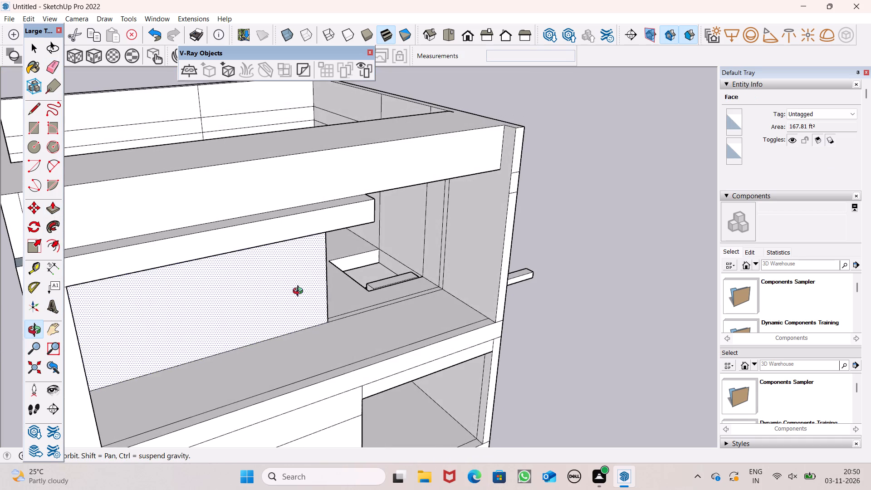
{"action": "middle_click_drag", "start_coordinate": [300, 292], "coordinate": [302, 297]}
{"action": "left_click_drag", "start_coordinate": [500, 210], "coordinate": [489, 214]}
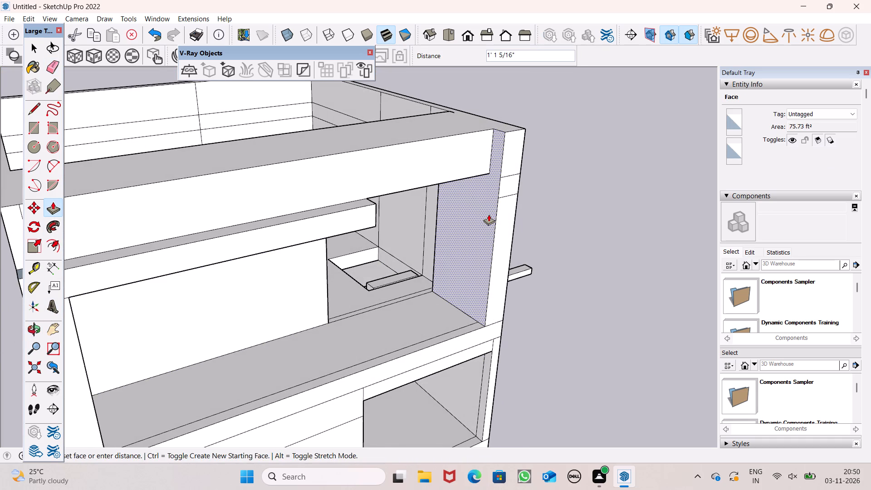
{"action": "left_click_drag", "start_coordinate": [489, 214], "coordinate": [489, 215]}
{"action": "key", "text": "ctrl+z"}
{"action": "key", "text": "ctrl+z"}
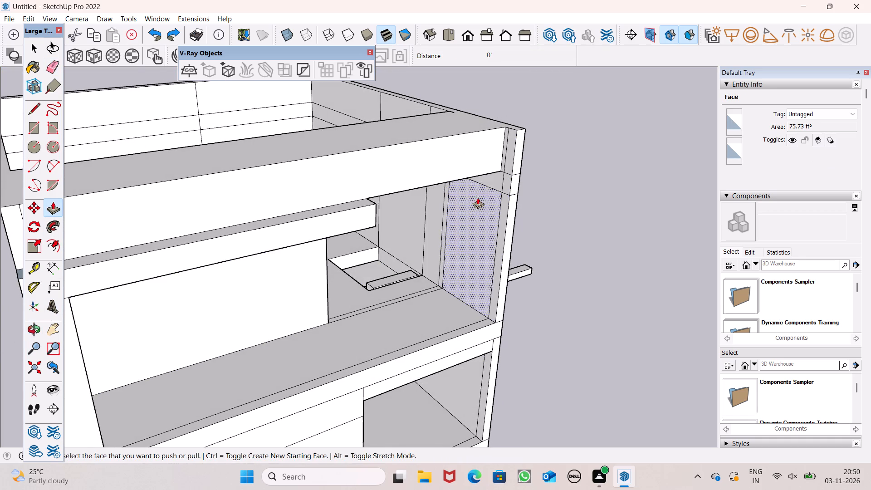
Erase the vertical and short leftover lines at the beam end and just below it on the staircase-side outer wall's inner face.
{"action": "left_click", "coordinate": [54, 64]}
{"action": "middle_click_drag", "start_coordinate": [388, 180], "coordinate": [394, 183]}
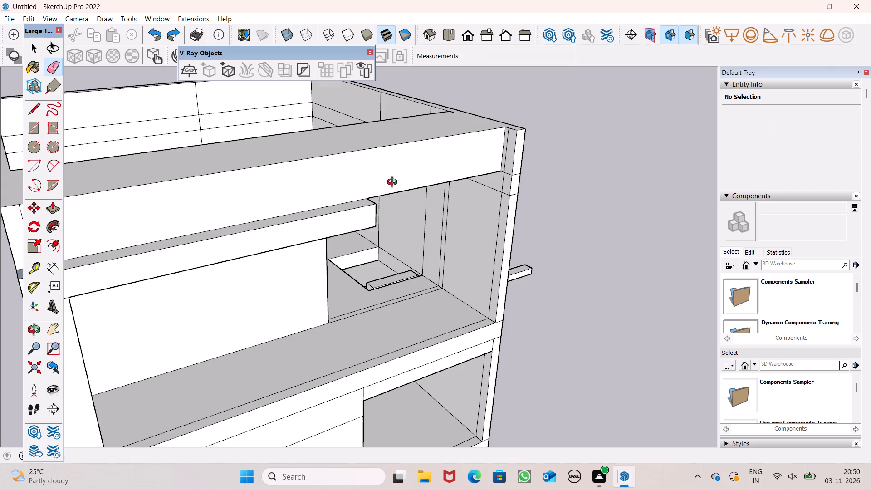
{"action": "middle_click_drag", "start_coordinate": [394, 183], "coordinate": [465, 196]}
{"action": "scroll", "coordinate": [492, 170], "scroll_direction": "up", "scroll_amount": 6}
{"action": "left_click_drag", "start_coordinate": [515, 155], "coordinate": [508, 189]}
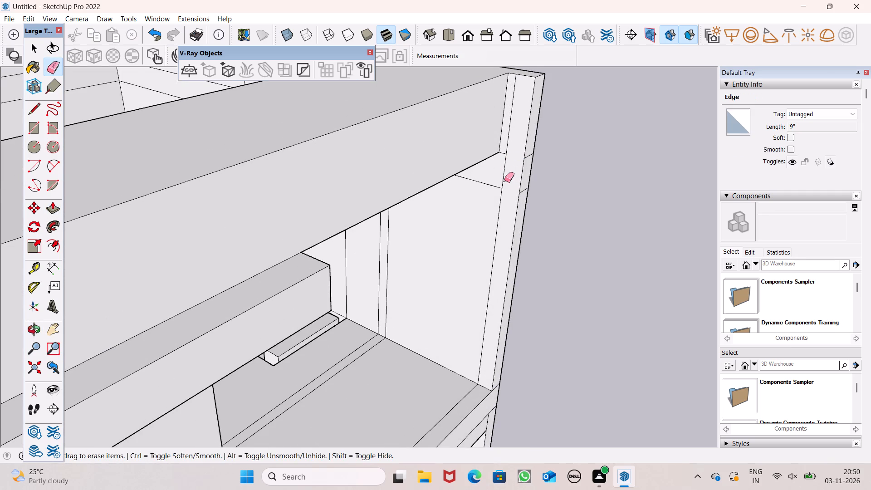
{"action": "left_click", "coordinate": [505, 166]}
{"action": "left_click", "coordinate": [510, 148]}
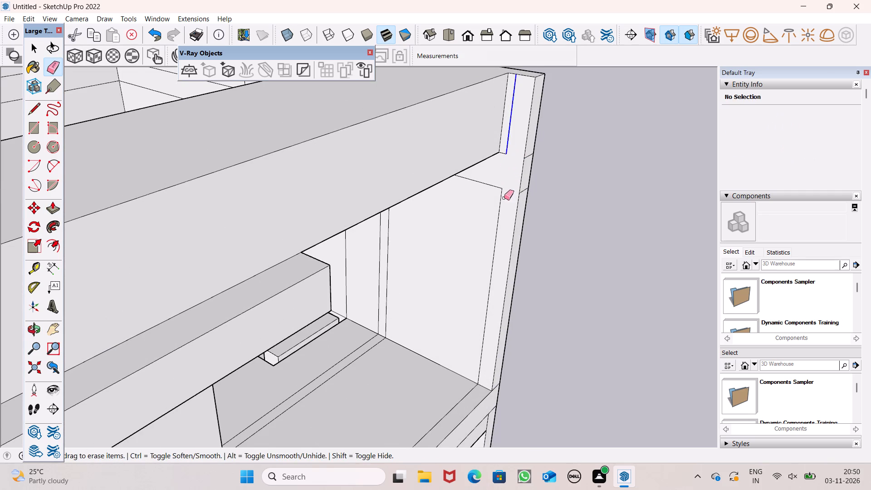
{"action": "left_click_drag", "start_coordinate": [502, 199], "coordinate": [494, 200]}
{"action": "left_click", "coordinate": [505, 150]}
{"action": "left_click_drag", "start_coordinate": [497, 176], "coordinate": [497, 180]}
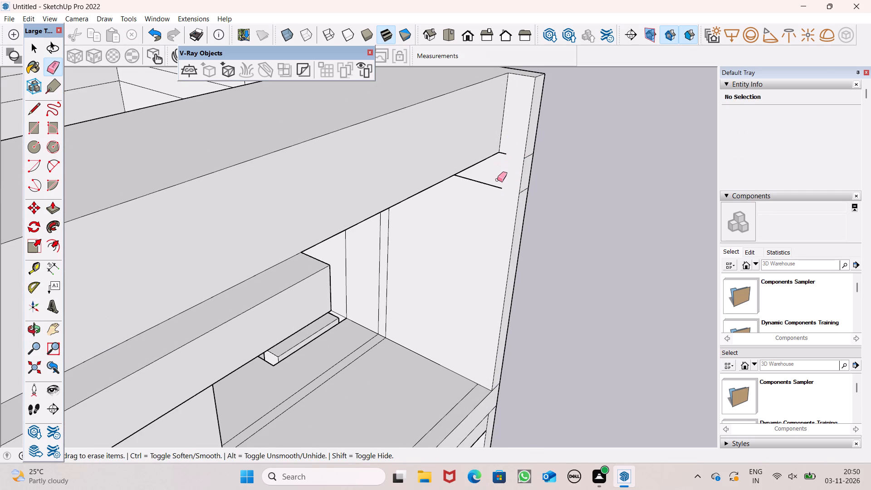
{"action": "left_click_drag", "start_coordinate": [497, 180], "coordinate": [496, 183]}
{"action": "left_click_drag", "start_coordinate": [495, 183], "coordinate": [495, 187]}
{"action": "left_click_drag", "start_coordinate": [508, 147], "coordinate": [507, 152]}
{"action": "left_click", "coordinate": [507, 152]}
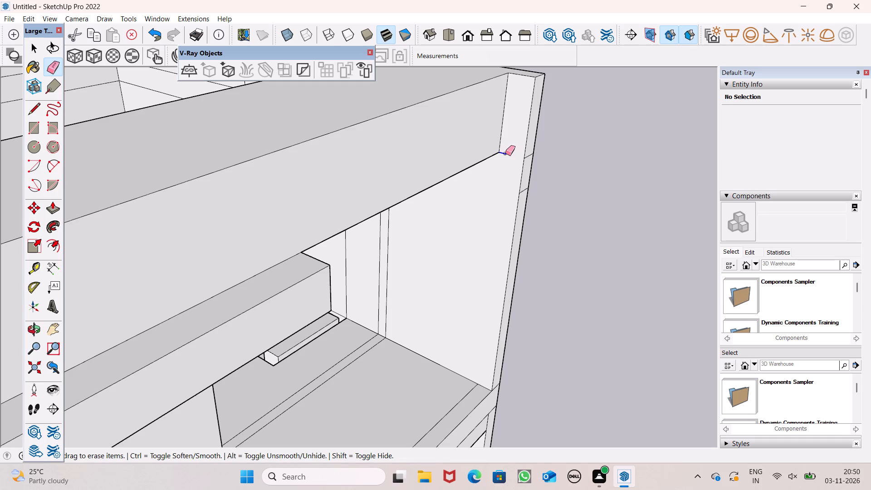
Draw a line about 11'5" long from the beam's lower corner down to the floor on the staircase-side outer wall's inner face.
{"action": "left_click", "coordinate": [34, 111]}
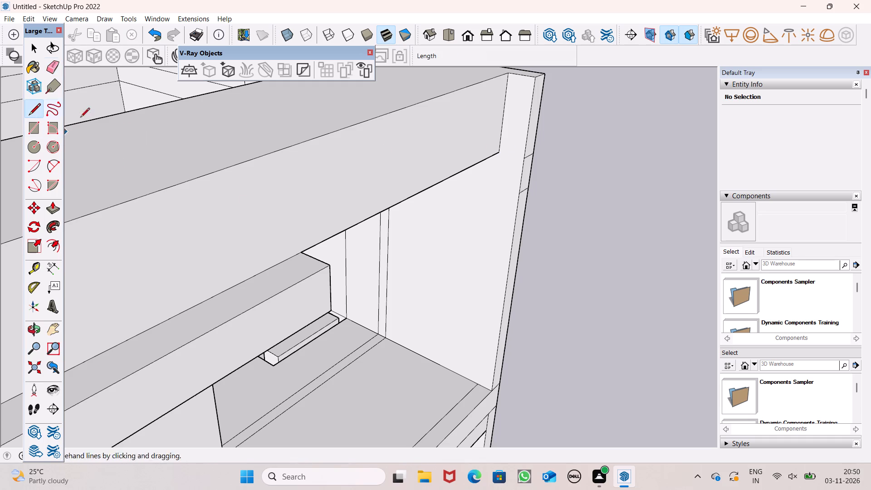
{"action": "left_click", "coordinate": [497, 153]}
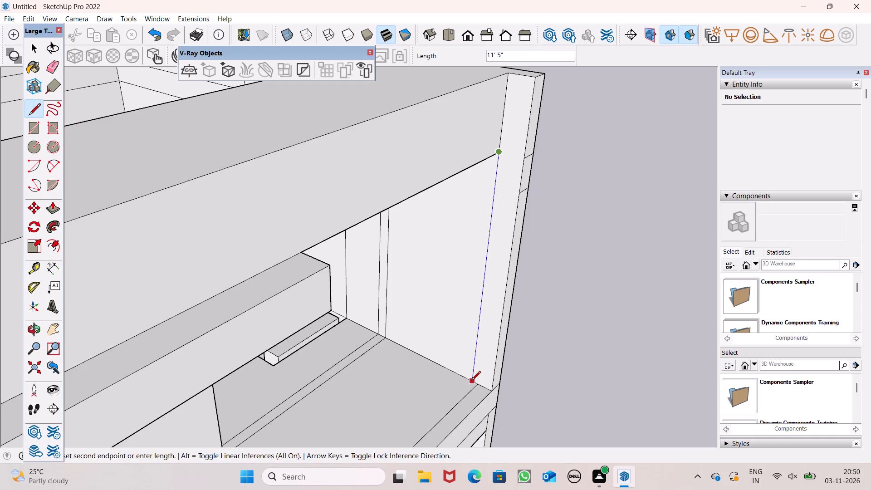
{"action": "left_click_drag", "start_coordinate": [470, 381], "coordinate": [470, 377]}
{"action": "key", "text": "space"}
{"action": "scroll", "coordinate": [396, 282], "scroll_direction": "down", "scroll_amount": 2}
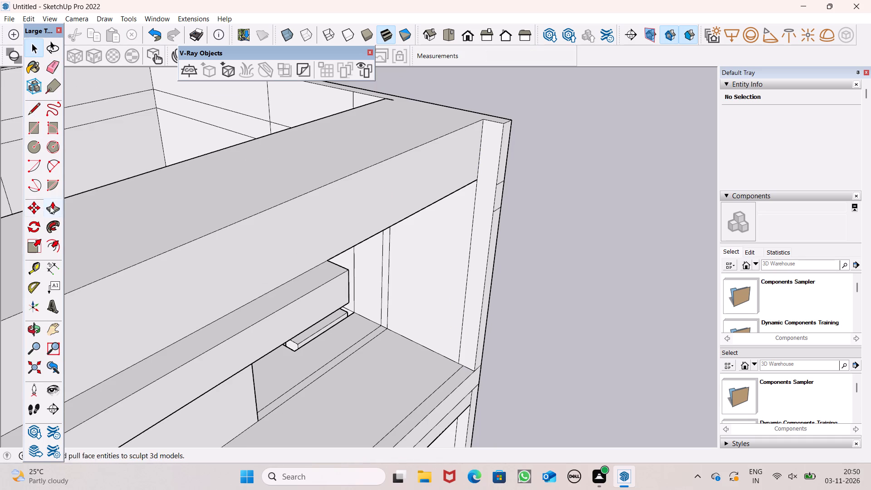
Pull the upper staircase-side wall's full-height front strip forward about 2'3", and extend it a further 1'3".
{"action": "left_click", "coordinate": [54, 207]}
{"action": "middle_click_drag", "start_coordinate": [443, 240], "coordinate": [437, 262]}
{"action": "left_click_drag", "start_coordinate": [487, 211], "coordinate": [475, 219]}
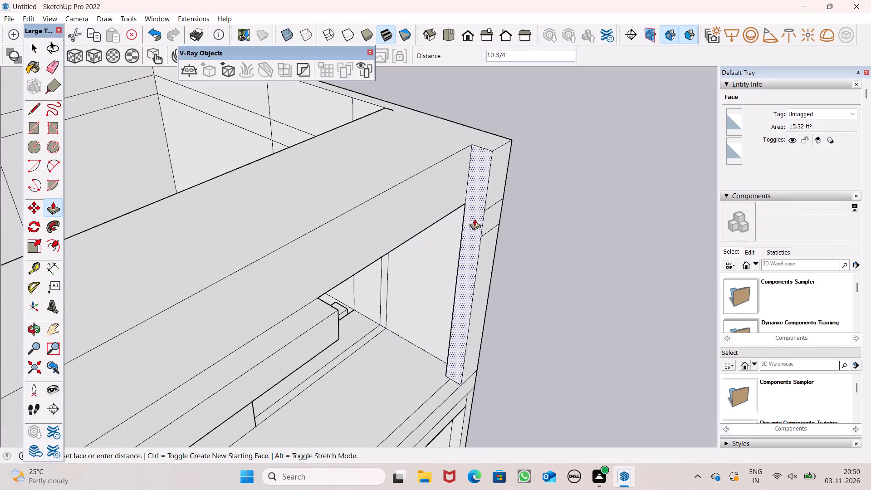
{"action": "left_click_drag", "start_coordinate": [475, 219], "coordinate": [462, 227]}
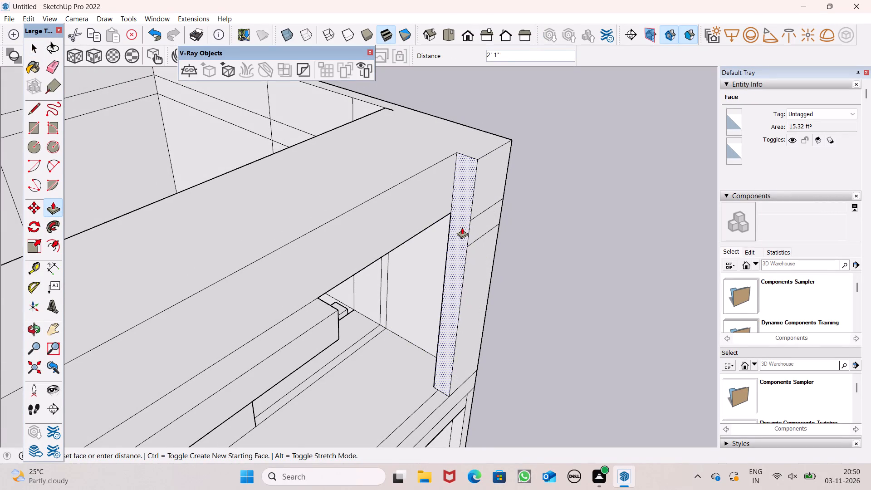
{"action": "left_click_drag", "start_coordinate": [462, 227], "coordinate": [459, 227]}
{"action": "scroll", "coordinate": [440, 194], "scroll_direction": "down", "scroll_amount": 2}
{"action": "middle_click_drag", "start_coordinate": [540, 229], "coordinate": [360, 207]}
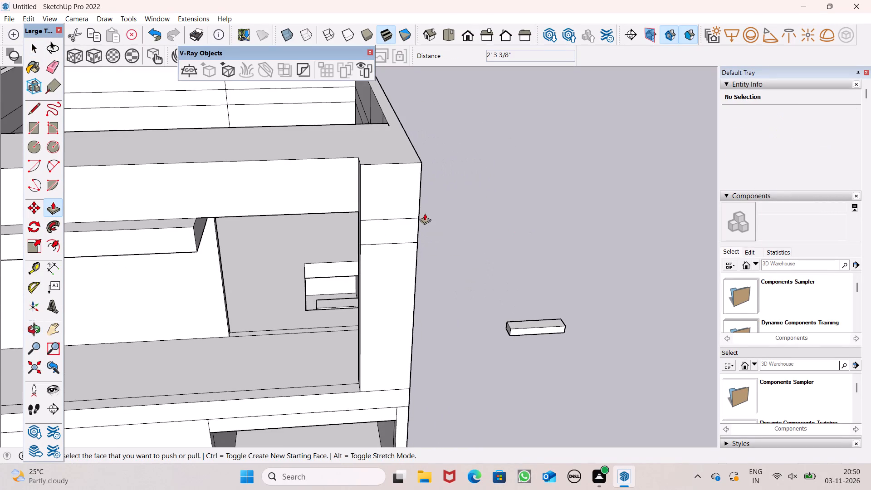
{"action": "scroll", "coordinate": [454, 209], "scroll_direction": "down", "scroll_amount": 1}
{"action": "middle_click_drag", "start_coordinate": [520, 243], "coordinate": [685, 237]}
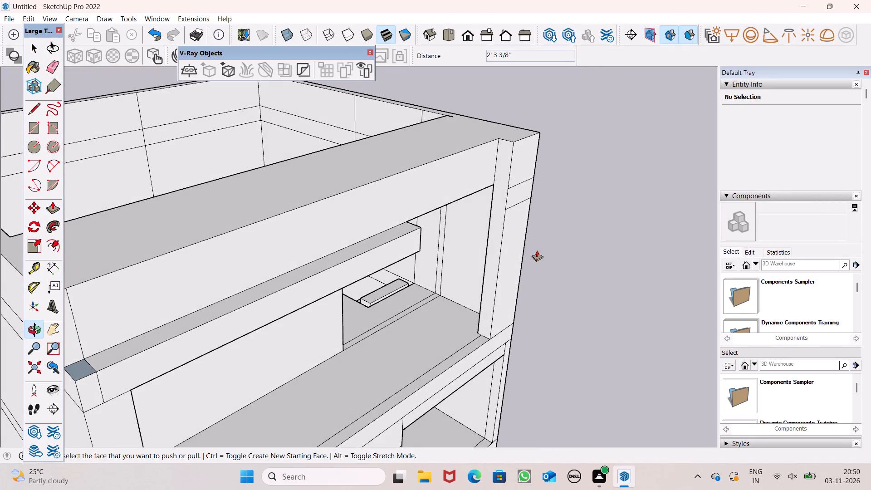
{"action": "left_click_drag", "start_coordinate": [494, 238], "coordinate": [485, 246]}
{"action": "scroll", "coordinate": [595, 186], "scroll_direction": "down", "scroll_amount": 5}
{"action": "middle_click_drag", "start_coordinate": [592, 206], "coordinate": [472, 143]}
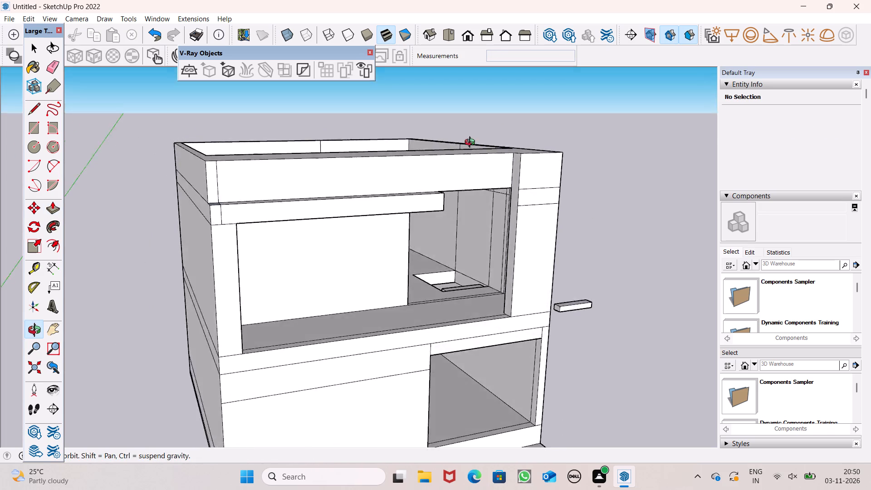
{"action": "middle_click_drag", "start_coordinate": [472, 143], "coordinate": [397, 139]}
{"action": "middle_click_drag", "start_coordinate": [468, 234], "coordinate": [445, 208]}
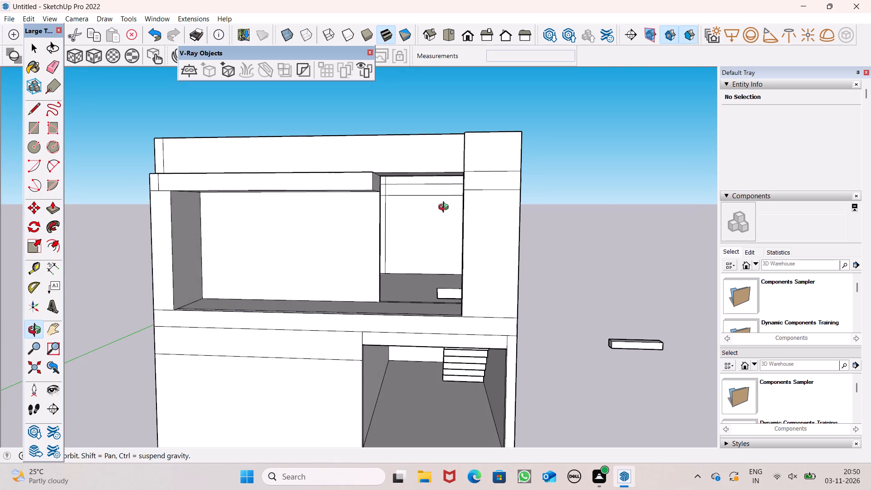
{"action": "middle_click_drag", "start_coordinate": [445, 208], "coordinate": [468, 172]}
{"action": "scroll", "coordinate": [466, 214], "scroll_direction": "down", "scroll_amount": 5}
{"action": "middle_click_drag", "start_coordinate": [474, 240], "coordinate": [566, 281]}
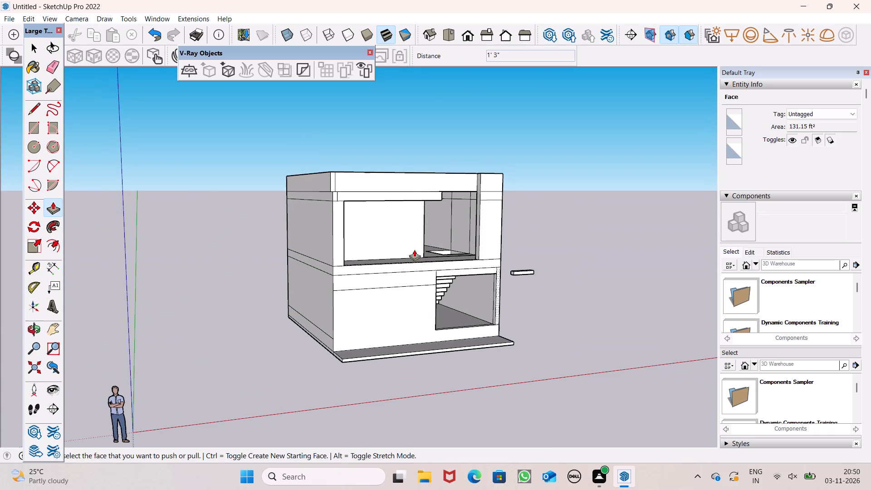
Erase the line separating the opposite upper side wall's front end from the floor slab's front edge.
{"action": "left_click", "coordinate": [49, 68]}
{"action": "scroll", "coordinate": [314, 246], "scroll_direction": "up", "scroll_amount": 5}
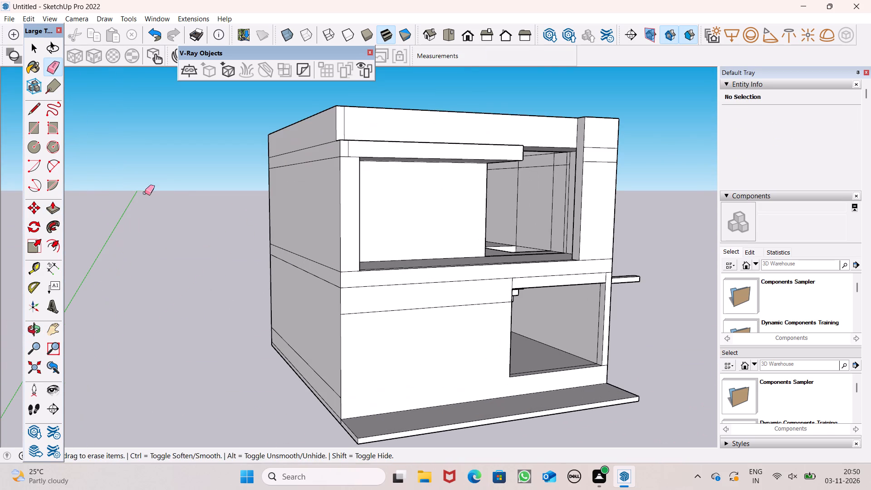
{"action": "scroll", "coordinate": [205, 200], "scroll_direction": "down", "scroll_amount": 2}
{"action": "middle_click_drag", "start_coordinate": [252, 229], "coordinate": [310, 292]}
{"action": "scroll", "coordinate": [388, 297], "scroll_direction": "up", "scroll_amount": 5}
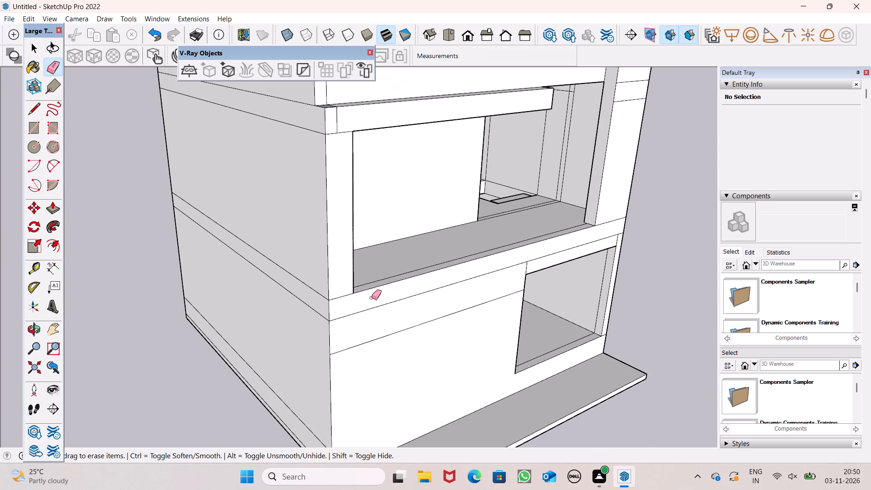
{"action": "left_click", "coordinate": [348, 293]}
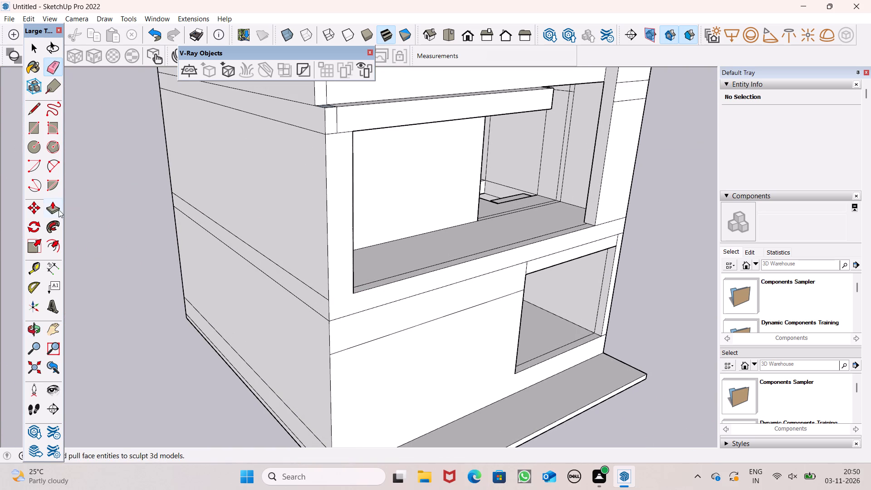
Pull the joined L-shaped front face of the side wall and floor slab forward about 10 5/8".
{"action": "left_click", "coordinate": [49, 210]}
{"action": "left_click_drag", "start_coordinate": [365, 301], "coordinate": [368, 302]}
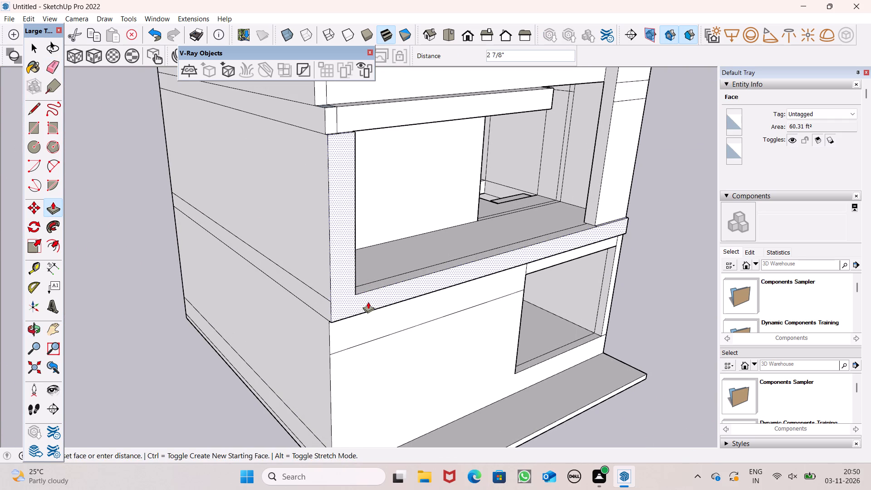
{"action": "left_click_drag", "start_coordinate": [368, 302], "coordinate": [372, 307]}
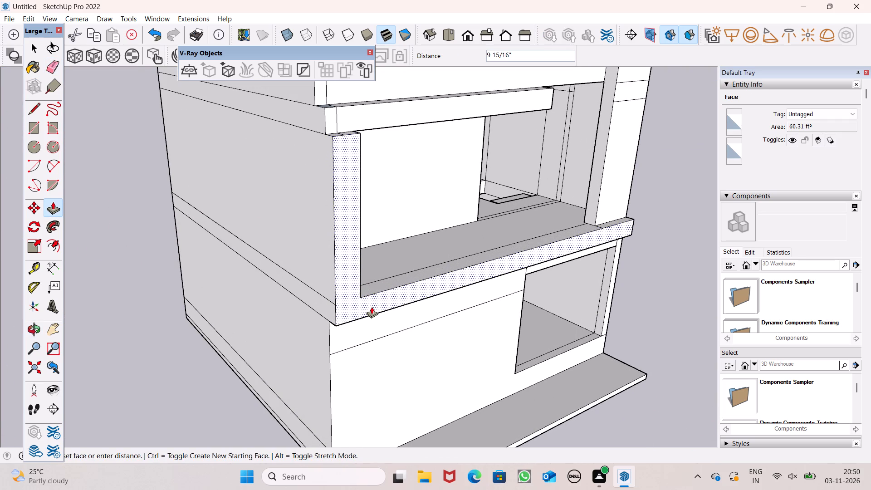
{"action": "left_click_drag", "start_coordinate": [372, 307], "coordinate": [372, 307]}
{"action": "middle_click_drag", "start_coordinate": [414, 306], "coordinate": [395, 277]}
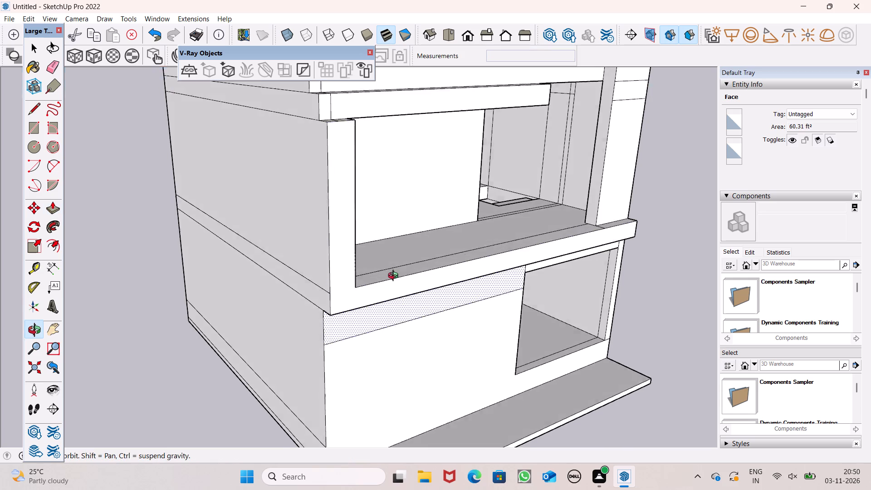
{"action": "middle_click_drag", "start_coordinate": [395, 277], "coordinate": [170, 137]}
{"action": "middle_click_drag", "start_coordinate": [573, 231], "coordinate": [576, 248]}
Pull the ground-floor staircase-side wall's front strip forward beneath the projecting slab, including an extra pull of about 4".
{"action": "scroll", "coordinate": [577, 157], "scroll_direction": "up", "scroll_amount": 5}
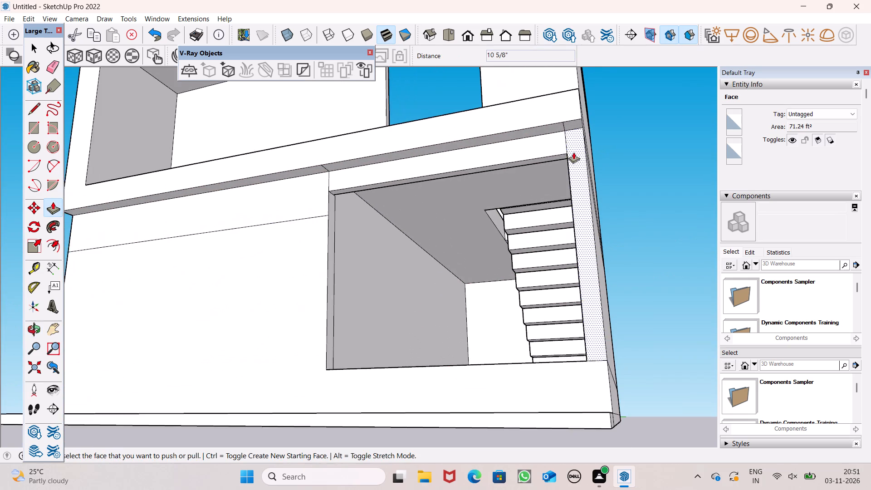
{"action": "left_click_drag", "start_coordinate": [573, 140], "coordinate": [552, 118]}
{"action": "scroll", "coordinate": [535, 165], "scroll_direction": "up", "scroll_amount": 1}
{"action": "scroll", "coordinate": [535, 165], "scroll_direction": "down", "scroll_amount": 4}
{"action": "middle_click_drag", "start_coordinate": [526, 182], "coordinate": [563, 214]}
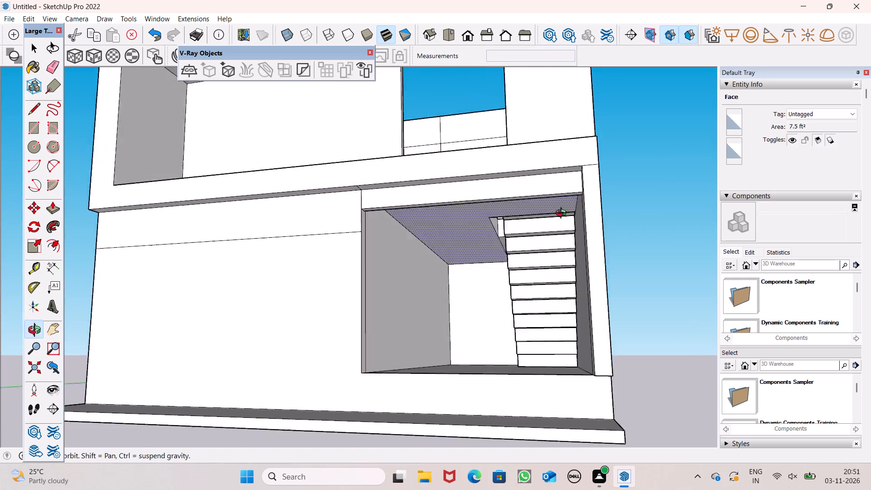
{"action": "middle_click_drag", "start_coordinate": [563, 214], "coordinate": [642, 274]}
{"action": "left_click_drag", "start_coordinate": [636, 298], "coordinate": [631, 302]}
{"action": "scroll", "coordinate": [641, 268], "scroll_direction": "up", "scroll_amount": 2}
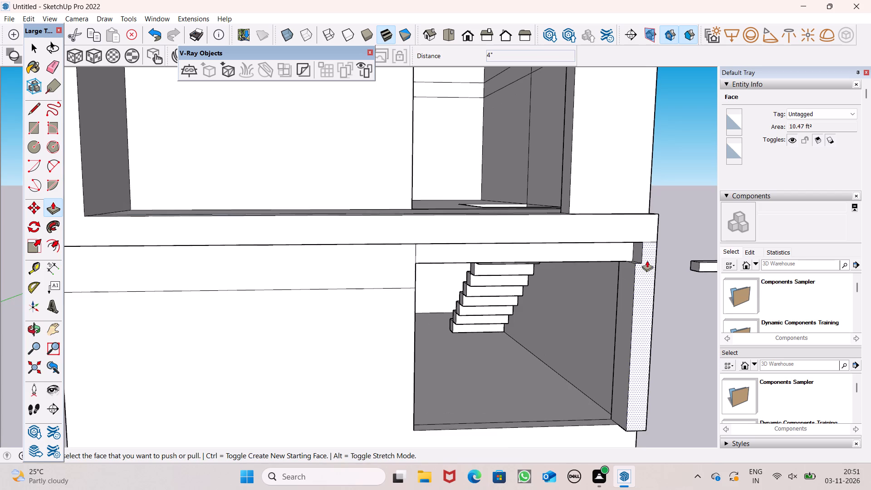
{"action": "left_click_drag", "start_coordinate": [636, 250], "coordinate": [629, 265]}
Examine the front facade from below and above, checking the projecting slab and side walls.
{"action": "scroll", "coordinate": [593, 226], "scroll_direction": "down", "scroll_amount": 4}
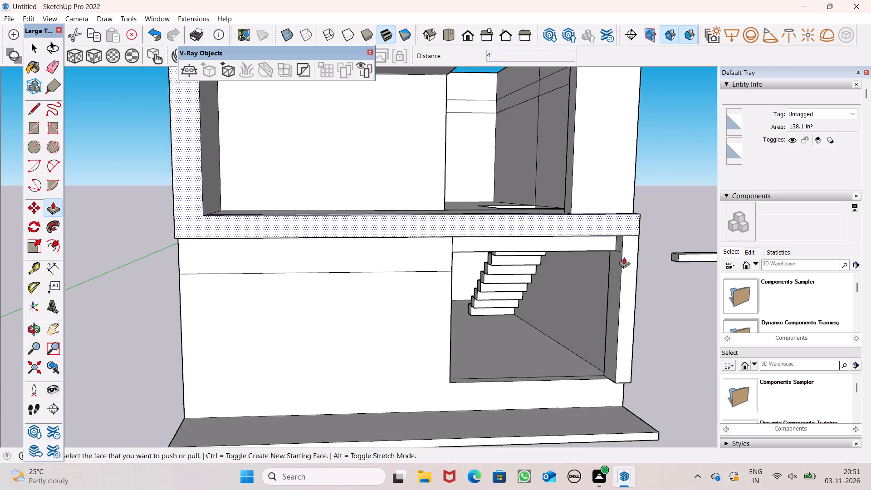
{"action": "middle_click_drag", "start_coordinate": [636, 269], "coordinate": [594, 233]}
{"action": "scroll", "coordinate": [533, 191], "scroll_direction": "down", "scroll_amount": 5}
{"action": "middle_click_drag", "start_coordinate": [546, 232], "coordinate": [532, 215]}
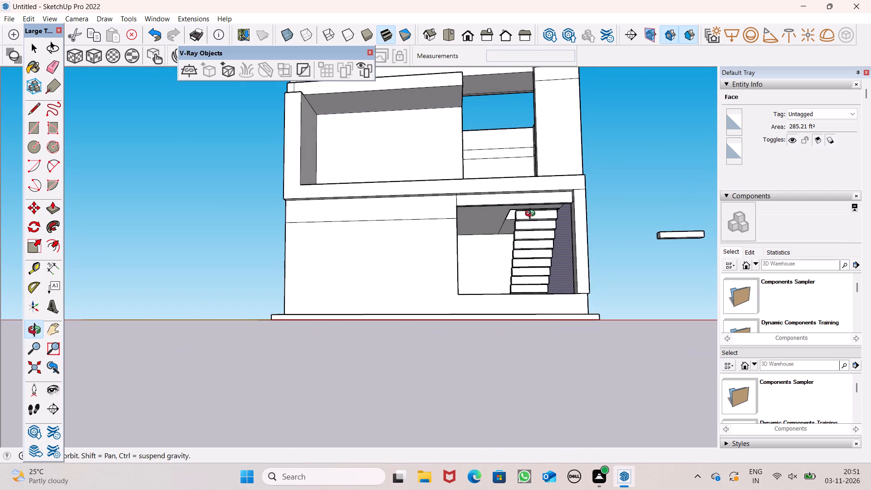
{"action": "middle_click_drag", "start_coordinate": [532, 215], "coordinate": [542, 249]}
{"action": "middle_click_drag", "start_coordinate": [632, 289], "coordinate": [571, 258]}
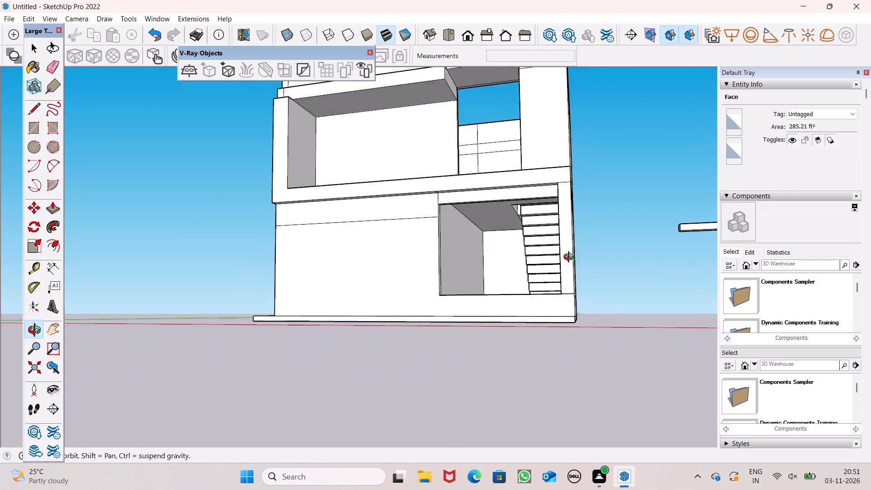
{"action": "middle_click_drag", "start_coordinate": [571, 258], "coordinate": [578, 323]}
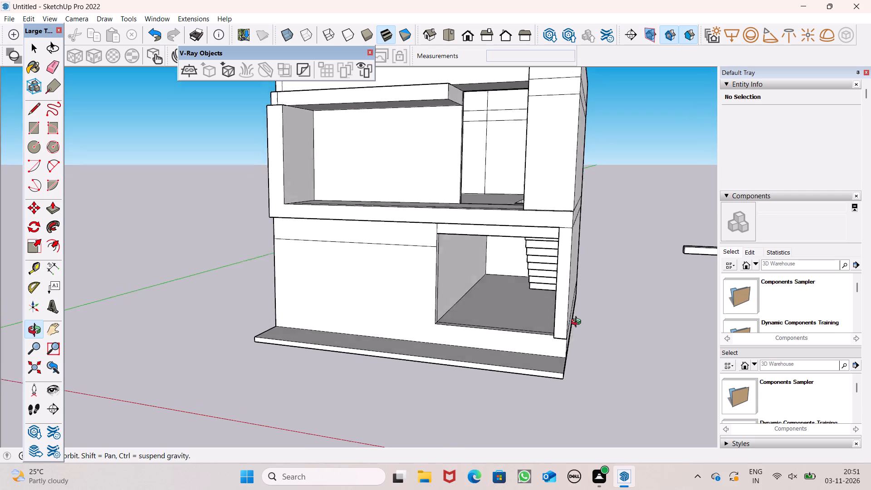
{"action": "middle_click_drag", "start_coordinate": [578, 323], "coordinate": [624, 328]}
{"action": "scroll", "coordinate": [564, 246], "scroll_direction": "down", "scroll_amount": 4}
{"action": "middle_click_drag", "start_coordinate": [597, 268], "coordinate": [617, 283]}
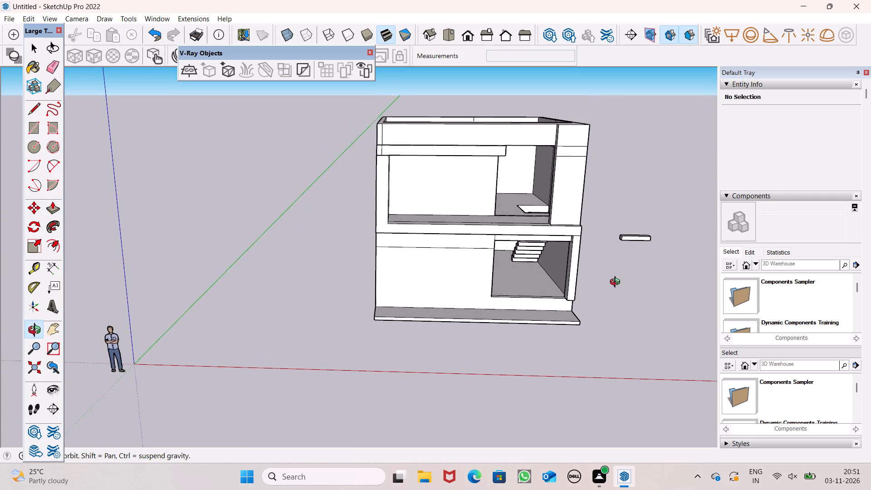
{"action": "middle_click_drag", "start_coordinate": [617, 283], "coordinate": [579, 236]}
Pull the upper ledge's corner piece and long front face forward 10 5/8", flush with the side wall's front.
{"action": "scroll", "coordinate": [405, 135], "scroll_direction": "up", "scroll_amount": 6}
{"action": "middle_click_drag", "start_coordinate": [380, 176], "coordinate": [399, 234]}
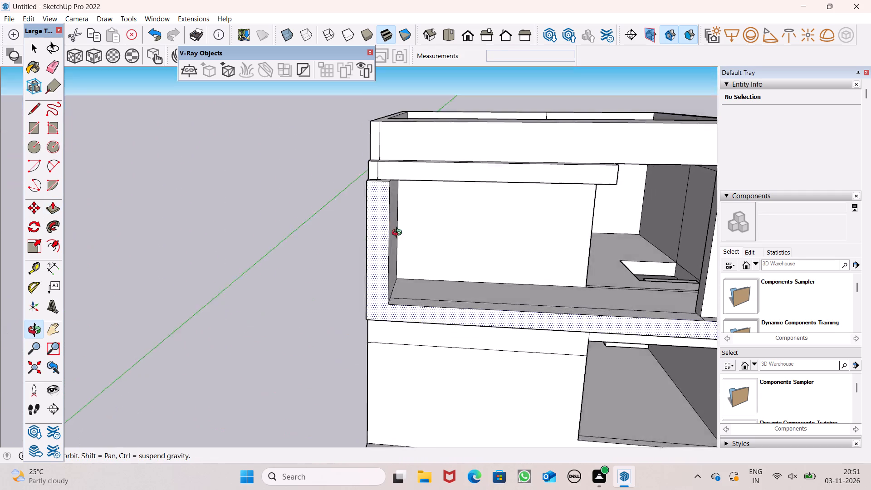
{"action": "middle_click_drag", "start_coordinate": [399, 234], "coordinate": [409, 258]}
{"action": "scroll", "coordinate": [390, 192], "scroll_direction": "up", "scroll_amount": 5}
{"action": "left_click_drag", "start_coordinate": [376, 191], "coordinate": [376, 207]}
{"action": "left_click_drag", "start_coordinate": [397, 184], "coordinate": [389, 206]}
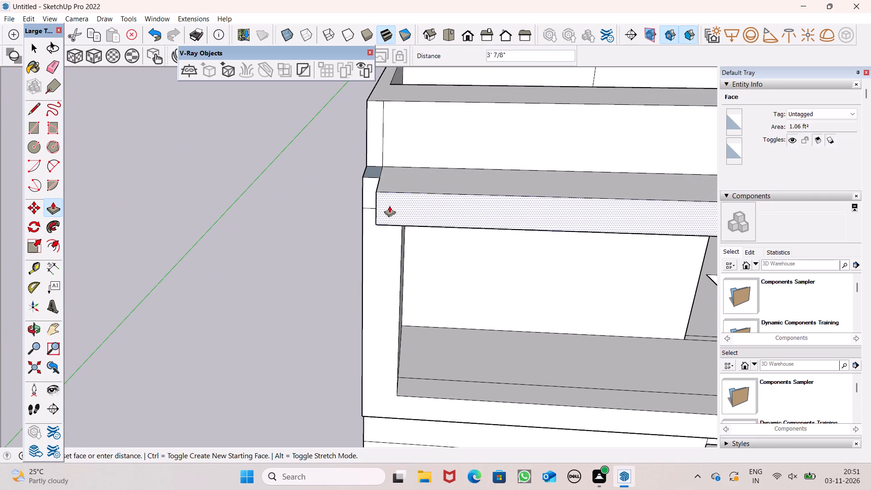
{"action": "left_click_drag", "start_coordinate": [389, 206], "coordinate": [375, 181]}
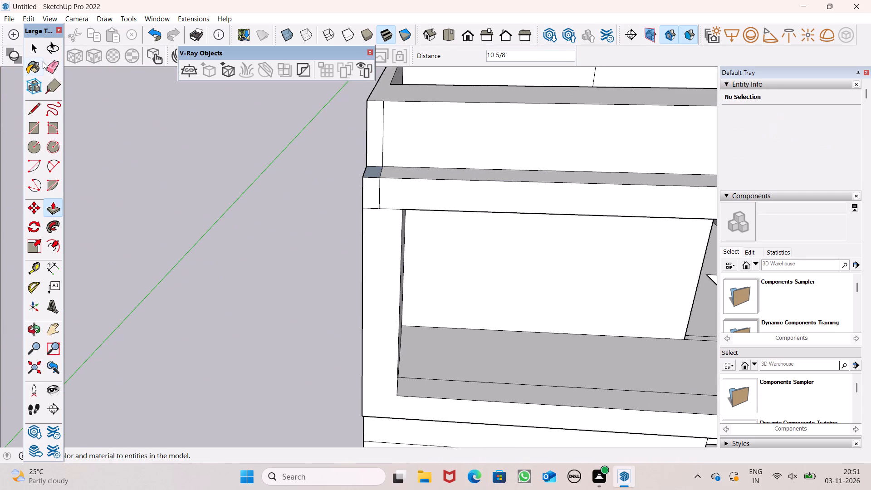
Erase the seam lines where the ledge meets its corner piece and the side wall, on the front and top faces.
{"action": "left_click", "coordinate": [46, 63]}
{"action": "scroll", "coordinate": [409, 255], "scroll_direction": "up", "scroll_amount": 4}
{"action": "left_click_drag", "start_coordinate": [352, 168], "coordinate": [344, 168]}
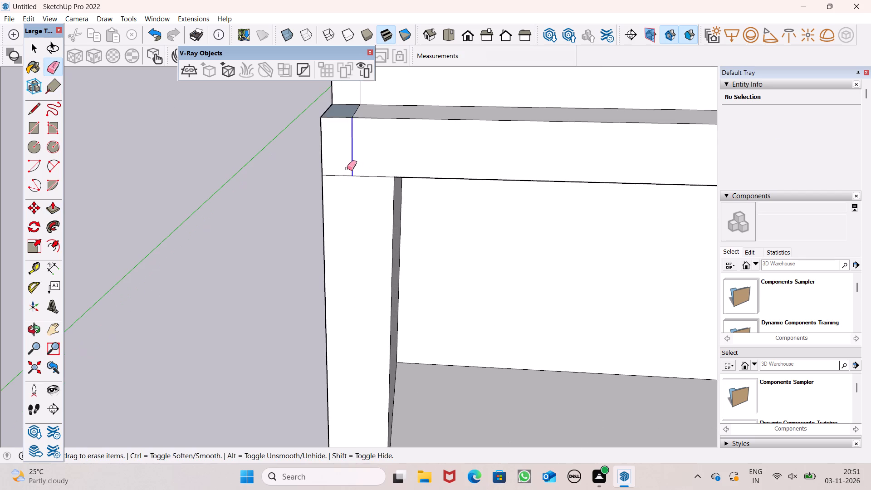
{"action": "left_click_drag", "start_coordinate": [344, 168], "coordinate": [361, 173]}
{"action": "scroll", "coordinate": [346, 167], "scroll_direction": "down", "scroll_amount": 6}
{"action": "middle_click_drag", "start_coordinate": [342, 175], "coordinate": [379, 232]}
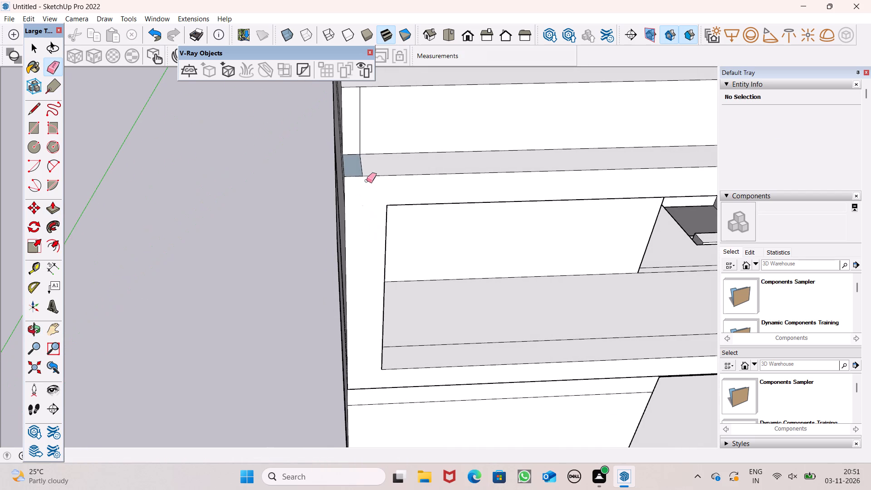
{"action": "left_click_drag", "start_coordinate": [365, 169], "coordinate": [359, 167]}
{"action": "left_click", "coordinate": [360, 157]}
{"action": "scroll", "coordinate": [399, 176], "scroll_direction": "down", "scroll_amount": 3}
{"action": "middle_click_drag", "start_coordinate": [379, 188], "coordinate": [350, 154]}
{"action": "scroll", "coordinate": [329, 181], "scroll_direction": "down", "scroll_amount": 3}
{"action": "middle_click_drag", "start_coordinate": [378, 194], "coordinate": [377, 126]}
{"action": "scroll", "coordinate": [377, 126], "scroll_direction": "up", "scroll_amount": 1}
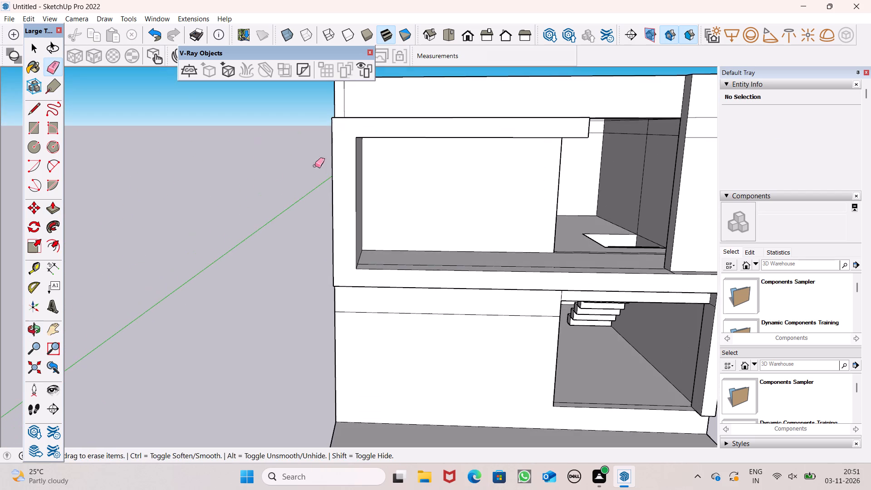
Erase the seam line between the projecting slab's end and the ground-floor side wall on their front face.
{"action": "scroll", "coordinate": [411, 222], "scroll_direction": "down", "scroll_amount": 3}
{"action": "scroll", "coordinate": [617, 287], "scroll_direction": "up", "scroll_amount": 5}
{"action": "left_click", "coordinate": [646, 262]}
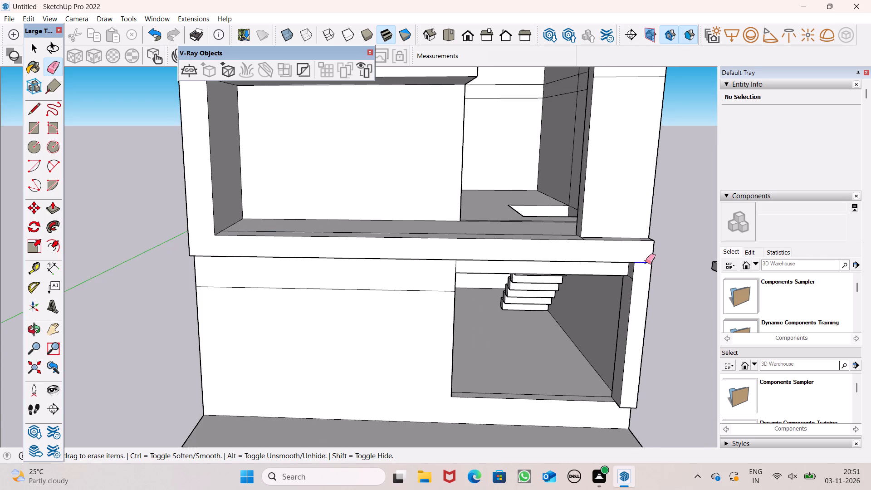
Examine the front facade from low and high angles, then the ground-floor front wall and staircase opening.
{"action": "scroll", "coordinate": [501, 206], "scroll_direction": "down", "scroll_amount": 5}
{"action": "middle_click_drag", "start_coordinate": [527, 235], "coordinate": [535, 208]}
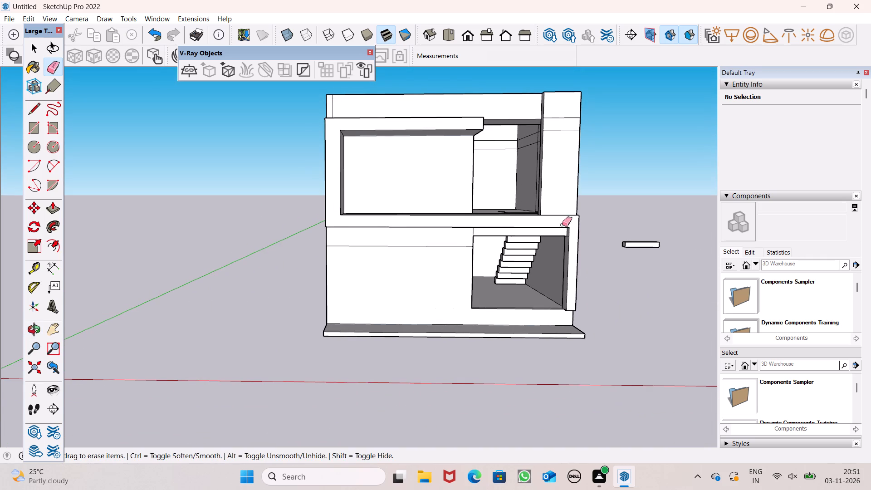
{"action": "middle_click_drag", "start_coordinate": [489, 293], "coordinate": [473, 298]}
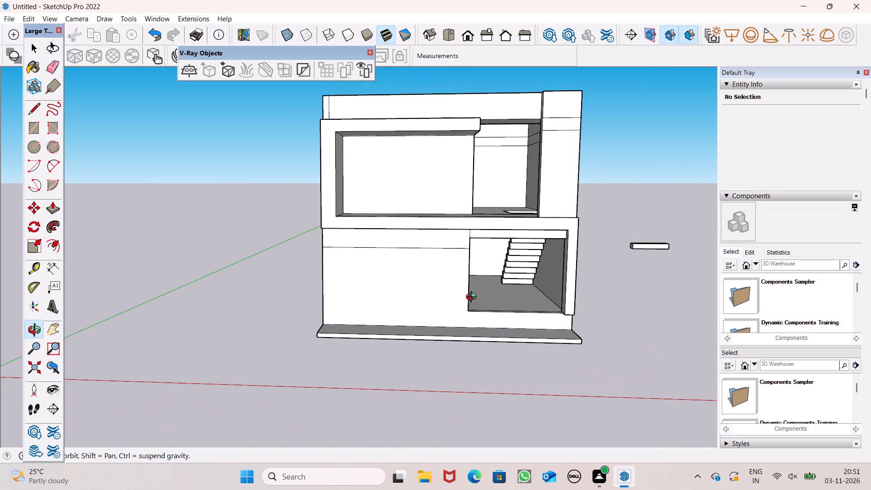
{"action": "middle_click_drag", "start_coordinate": [473, 298], "coordinate": [495, 309]}
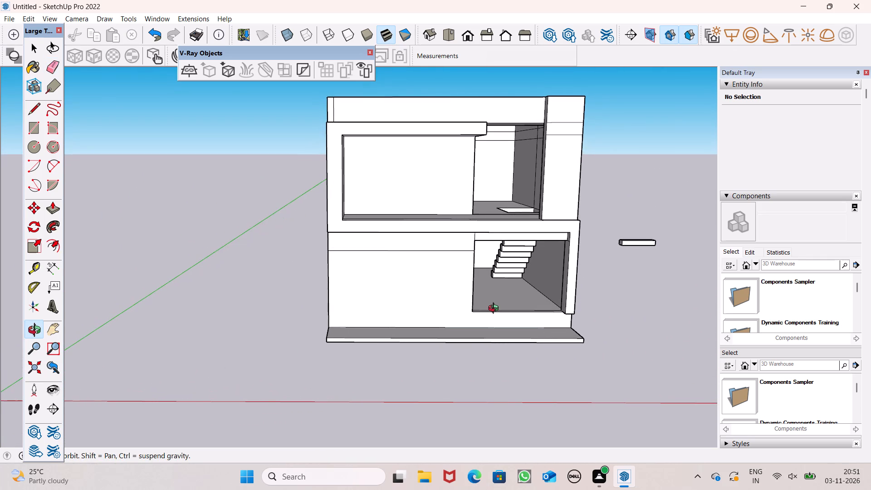
{"action": "middle_click_drag", "start_coordinate": [495, 309], "coordinate": [498, 298]}
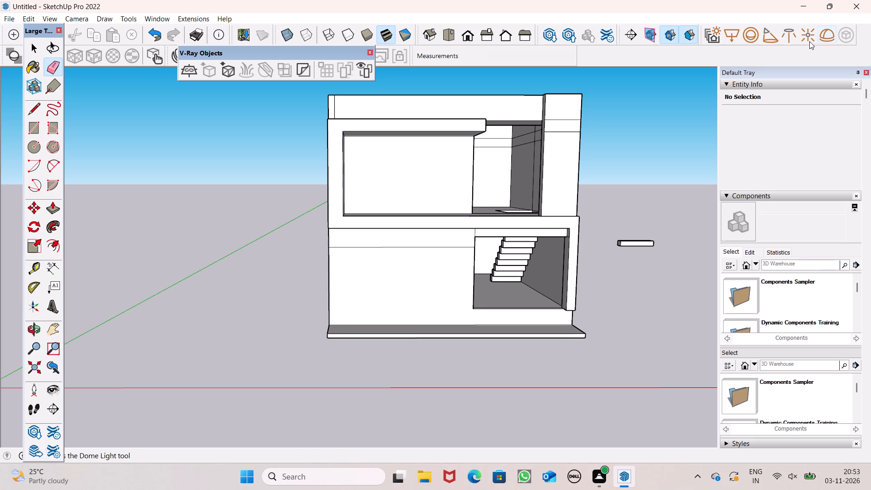
{"action": "scroll", "coordinate": [599, 248], "scroll_direction": "down", "scroll_amount": 3}
{"action": "middle_click_drag", "start_coordinate": [528, 235], "coordinate": [510, 281]}
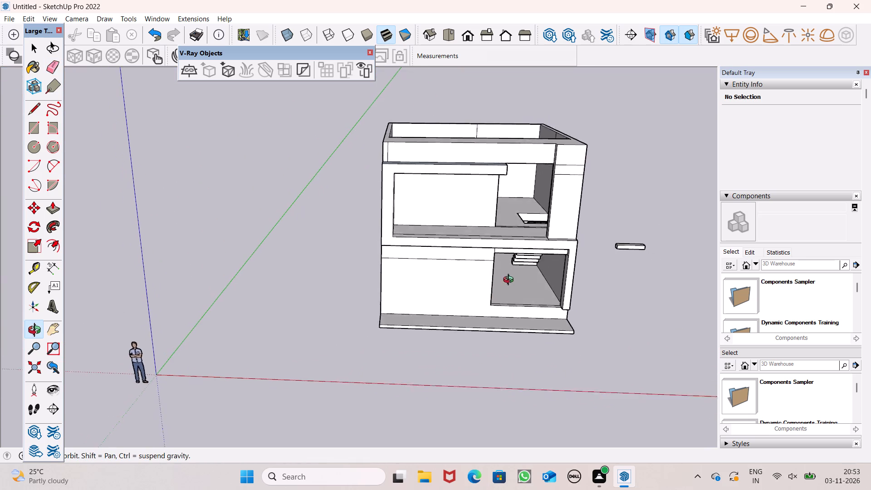
{"action": "middle_click_drag", "start_coordinate": [510, 281], "coordinate": [519, 258]}
{"action": "scroll", "coordinate": [518, 261], "scroll_direction": "up", "scroll_amount": 1}
{"action": "scroll", "coordinate": [462, 312], "scroll_direction": "up", "scroll_amount": 6}
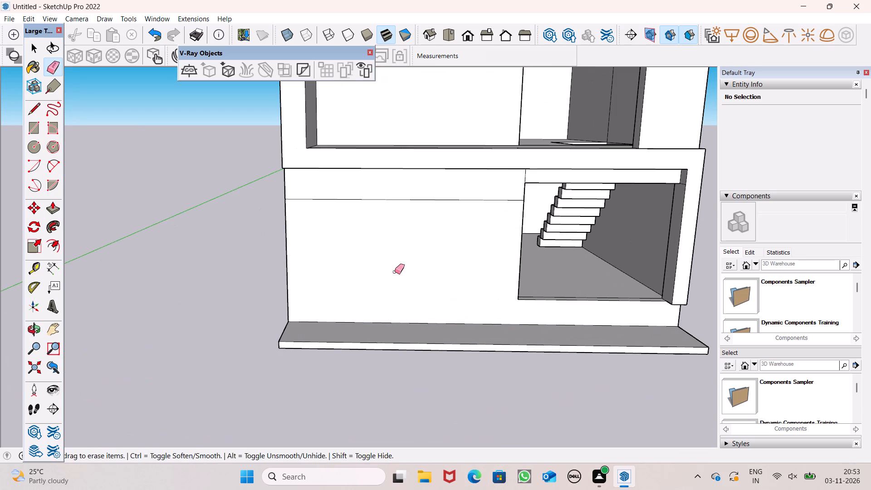
{"action": "middle_click_drag", "start_coordinate": [473, 324], "coordinate": [466, 313]}
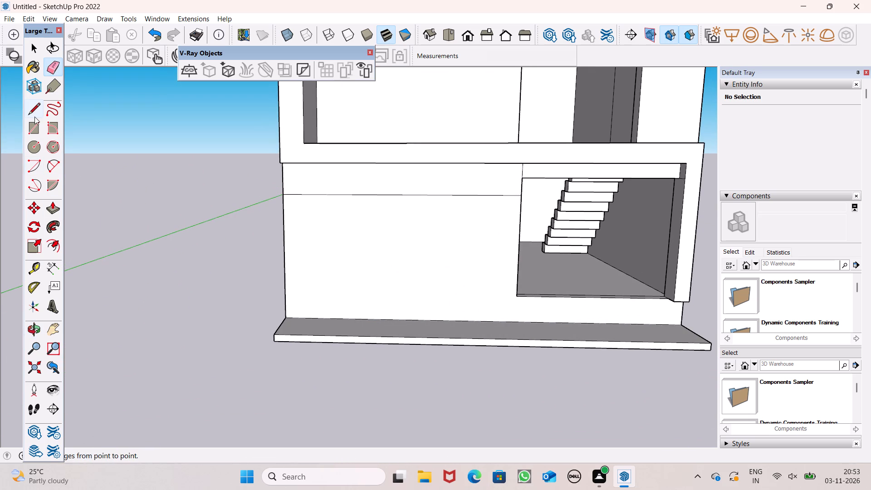
Draw a rectangle about 8' 4" by 9' 8" on the ground-floor front wall, from the horizontal line down to the base.
{"action": "left_click", "coordinate": [31, 132]}
{"action": "middle_click_drag", "start_coordinate": [428, 330], "coordinate": [419, 323]}
{"action": "middle_click_drag", "start_coordinate": [402, 290], "coordinate": [403, 300]}
{"action": "scroll", "coordinate": [386, 274], "scroll_direction": "up", "scroll_amount": 1}
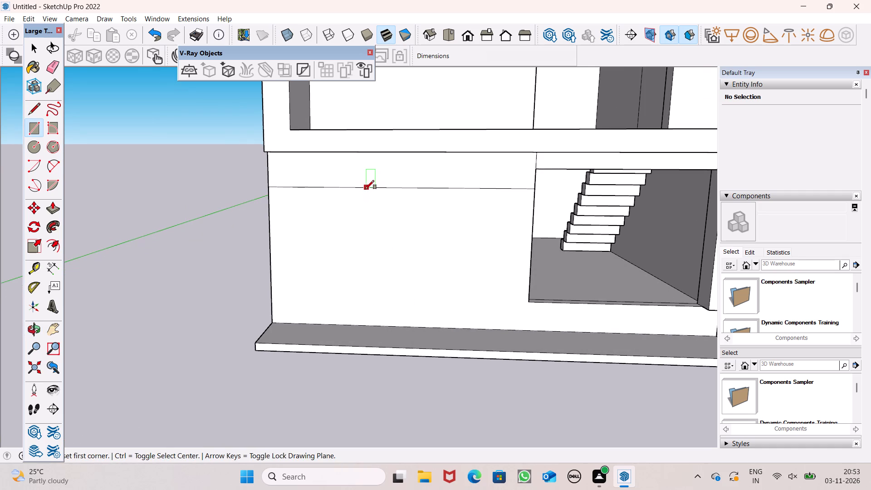
{"action": "middle_click_drag", "start_coordinate": [349, 252], "coordinate": [367, 262]}
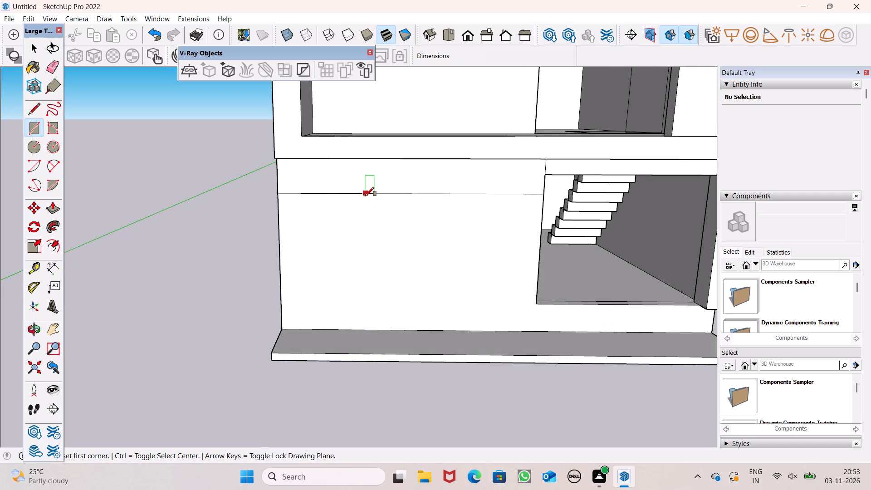
{"action": "left_click", "coordinate": [361, 195]}
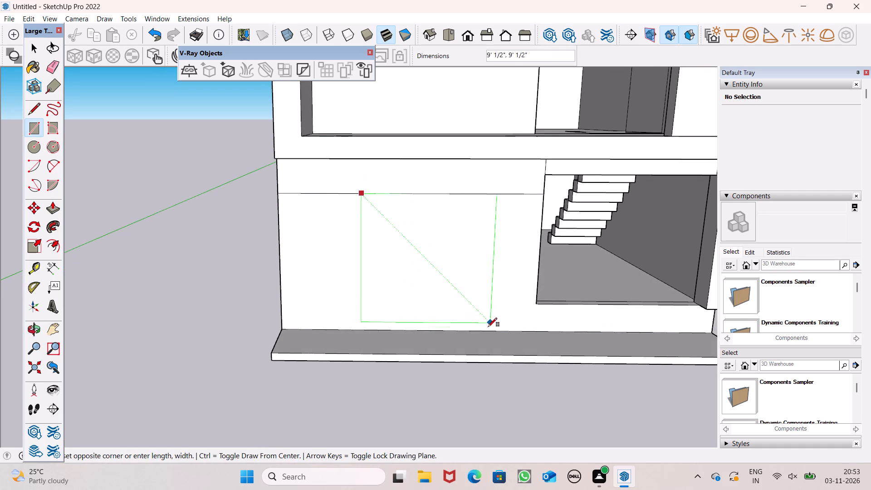
{"action": "left_click", "coordinate": [480, 328]}
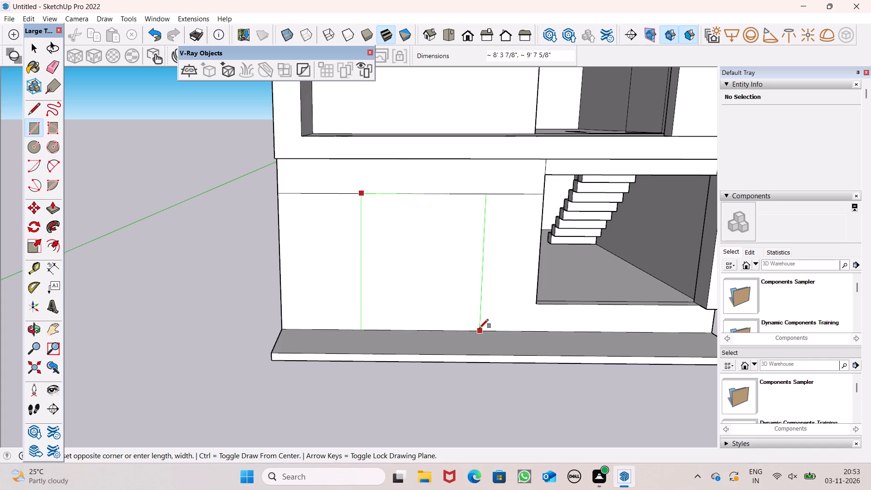
{"action": "scroll", "coordinate": [431, 307], "scroll_direction": "down", "scroll_amount": 1}
{"action": "key", "text": "space"}
{"action": "middle_click_drag", "start_coordinate": [448, 333], "coordinate": [456, 345]}
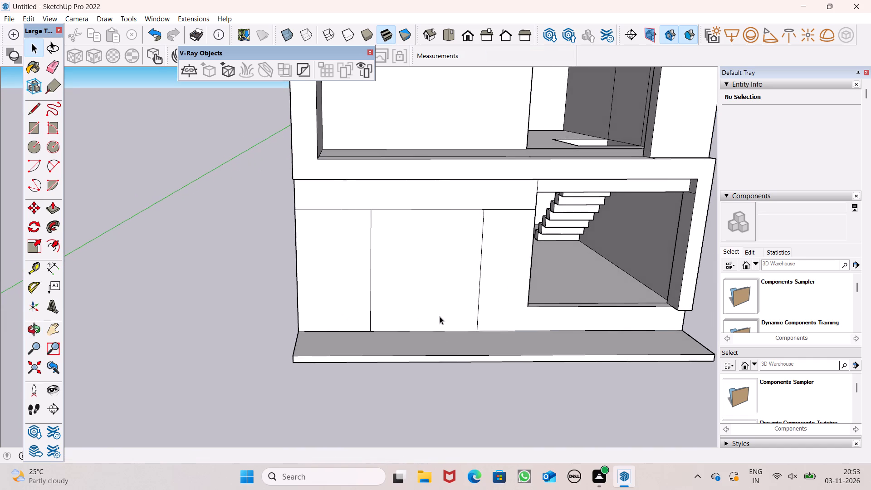
Move the new rectangle along the front wall, away from the staircase opening and toward the building's outer corner.
{"action": "scroll", "coordinate": [437, 312], "scroll_direction": "up", "scroll_amount": 2}
{"action": "double_click", "coordinate": [431, 303]}
{"action": "key", "text": "m"}
{"action": "key", "text": "Return"}
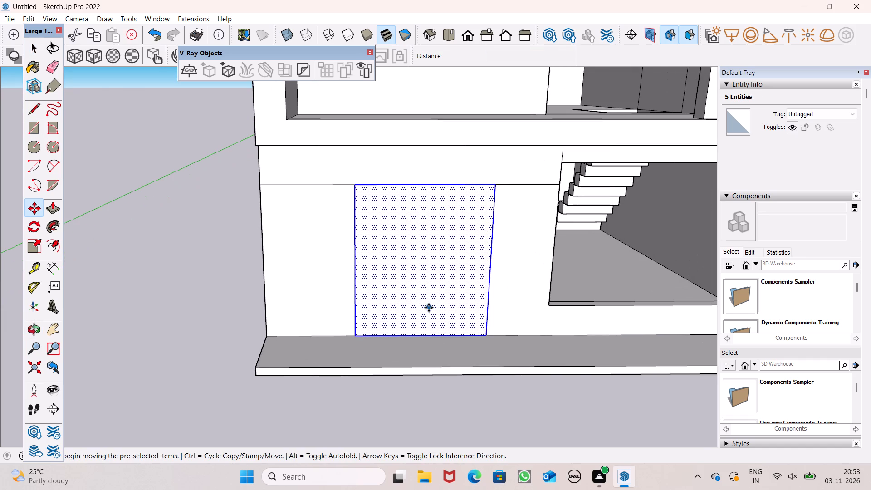
{"action": "left_click_drag", "start_coordinate": [426, 309], "coordinate": [411, 315]}
{"action": "middle_click_drag", "start_coordinate": [445, 350], "coordinate": [427, 349]}
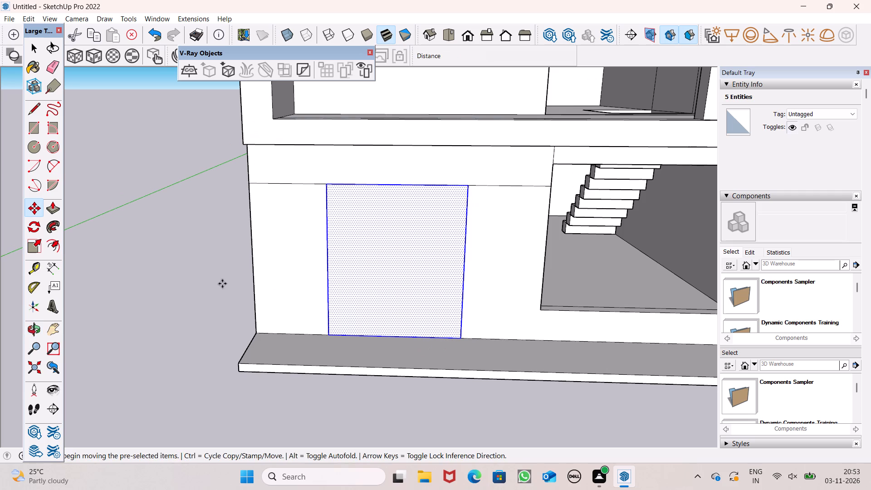
{"action": "key", "text": "space"}
{"action": "left_click", "coordinate": [205, 264]}
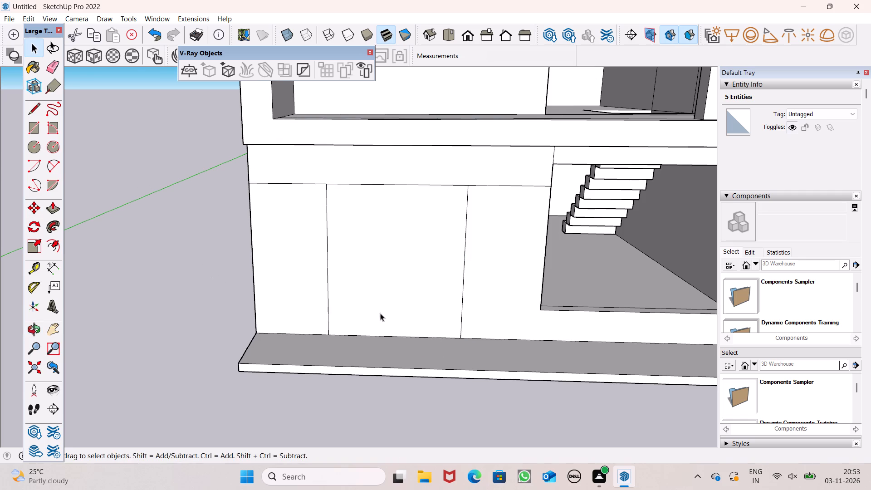
Nudge the rectangle with its edges slightly sideways along the horizontal line on the front wall.
{"action": "middle_click_drag", "start_coordinate": [401, 318], "coordinate": [403, 302]}
{"action": "scroll", "coordinate": [456, 306], "scroll_direction": "up", "scroll_amount": 1}
{"action": "middle_click_drag", "start_coordinate": [470, 315], "coordinate": [477, 326]}
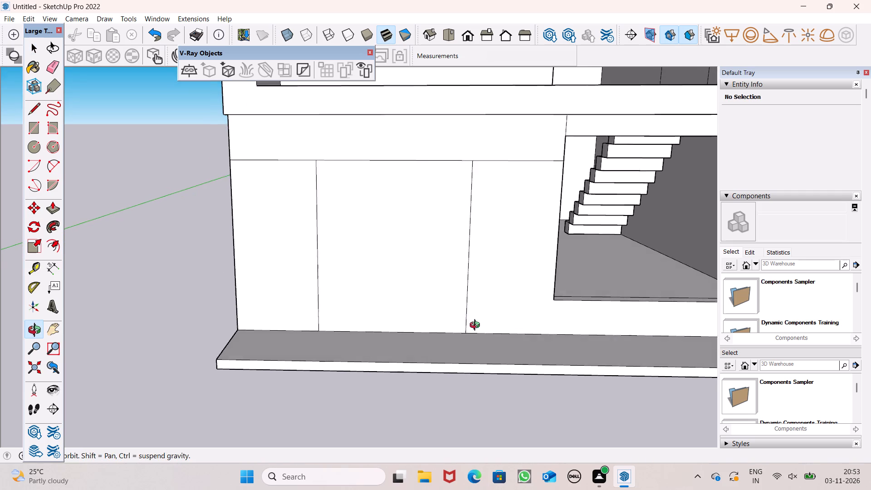
{"action": "middle_click_drag", "start_coordinate": [477, 326], "coordinate": [475, 328]}
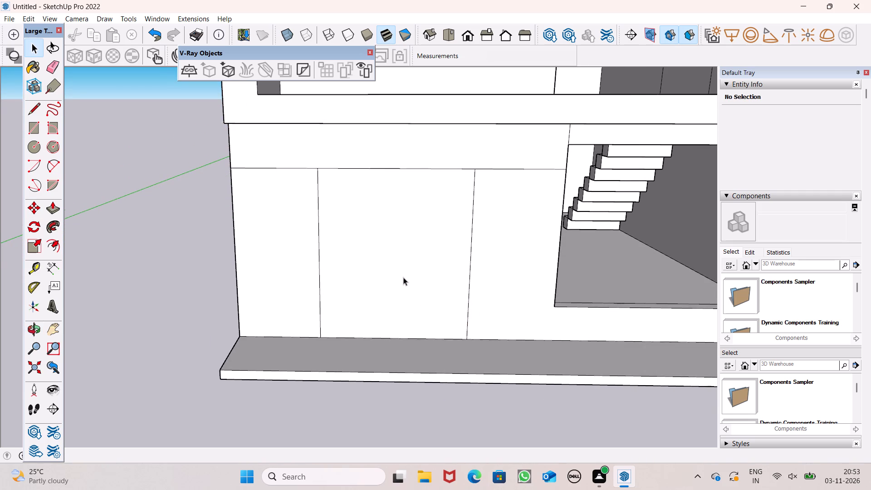
{"action": "scroll", "coordinate": [403, 277], "scroll_direction": "up", "scroll_amount": 1}
{"action": "double_click", "coordinate": [403, 281]}
{"action": "key", "text": "m"}
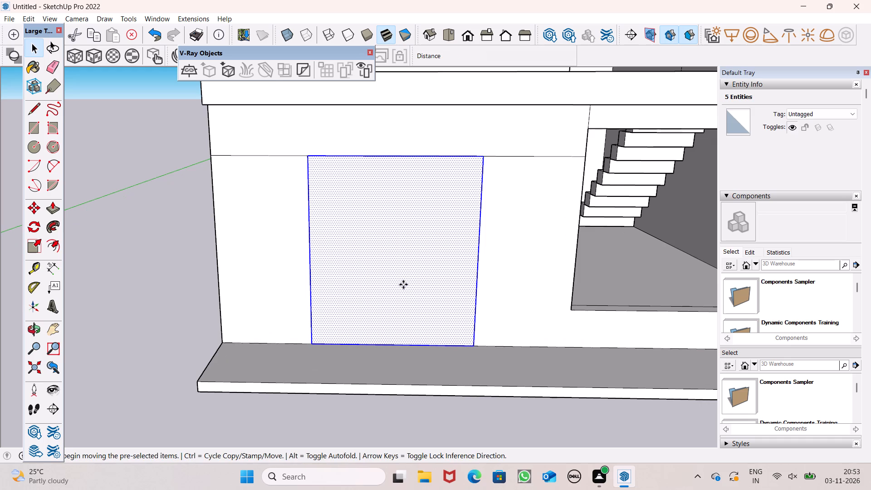
{"action": "key", "text": "Return"}
{"action": "scroll", "coordinate": [402, 286], "scroll_direction": "up", "scroll_amount": 1}
{"action": "left_click", "coordinate": [402, 286]}
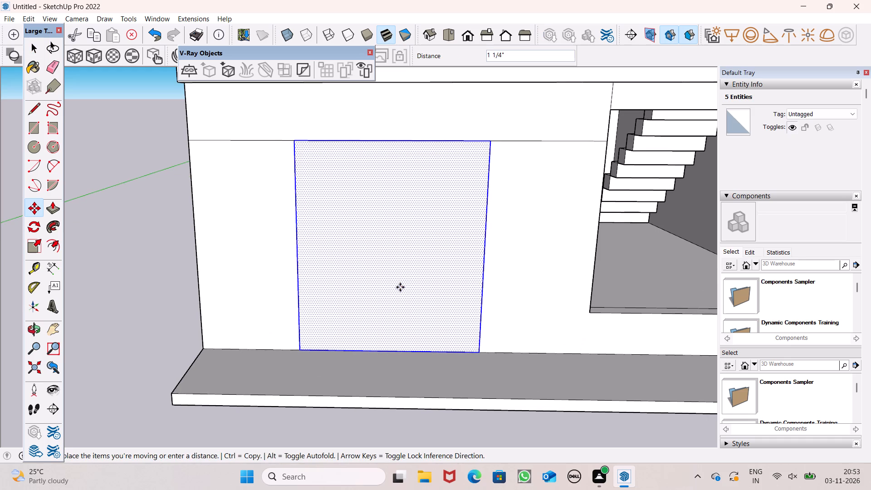
{"action": "scroll", "coordinate": [399, 286], "scroll_direction": "down", "scroll_amount": 3}
{"action": "left_click", "coordinate": [399, 286]}
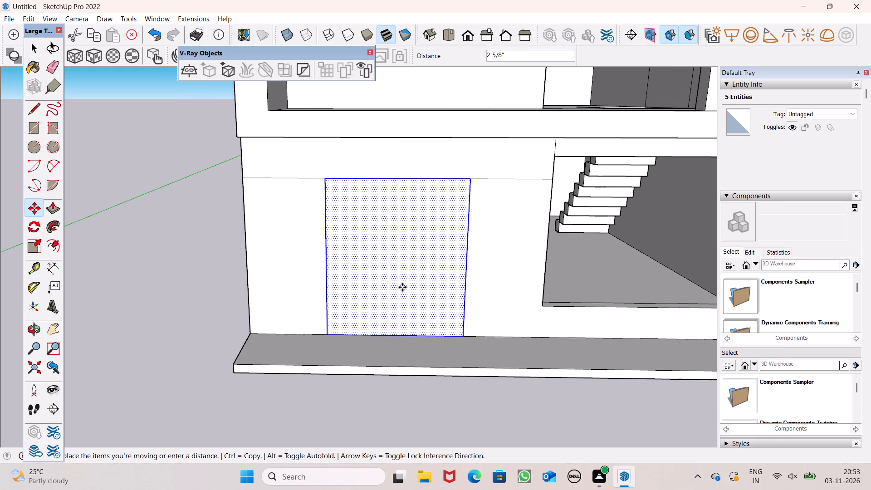
{"action": "key", "text": "space"}
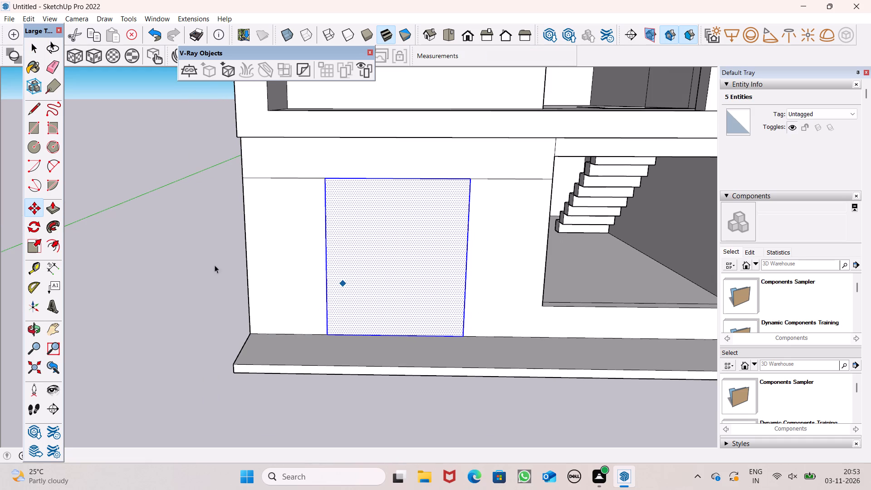
Nudge the rectangle a little further toward the building's outer corner and clear the selection.
{"action": "scroll", "coordinate": [376, 265], "scroll_direction": "up", "scroll_amount": 1}
{"action": "left_click_drag", "start_coordinate": [380, 265], "coordinate": [377, 265]}
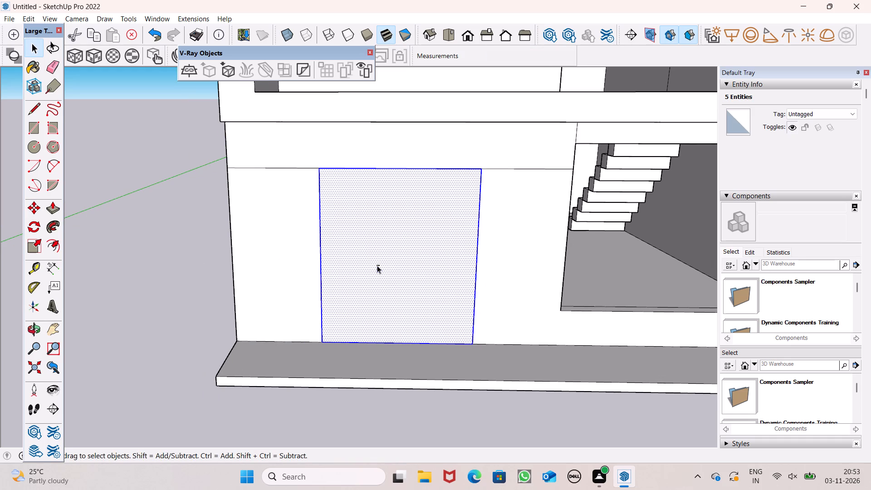
{"action": "left_click_drag", "start_coordinate": [377, 265], "coordinate": [373, 266]}
{"action": "double_click", "coordinate": [384, 275]}
{"action": "key", "text": "m"}
{"action": "key", "text": "Return"}
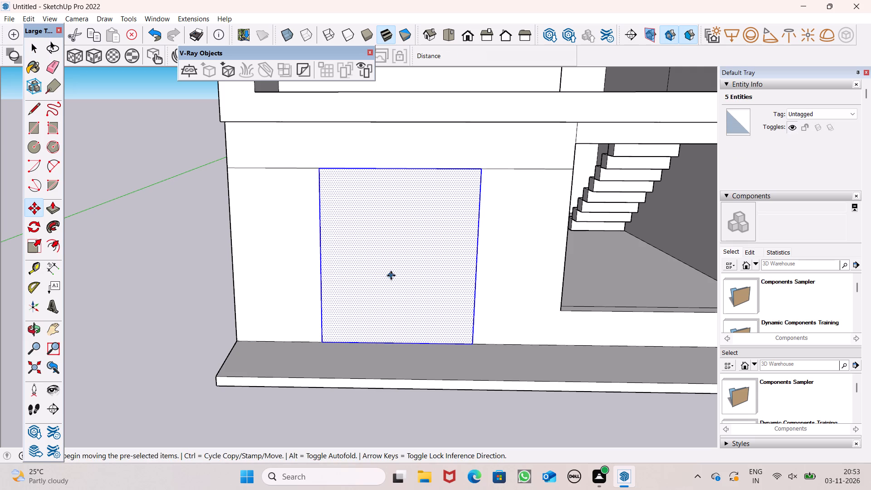
{"action": "left_click", "coordinate": [391, 275]}
{"action": "key", "text": "space"}
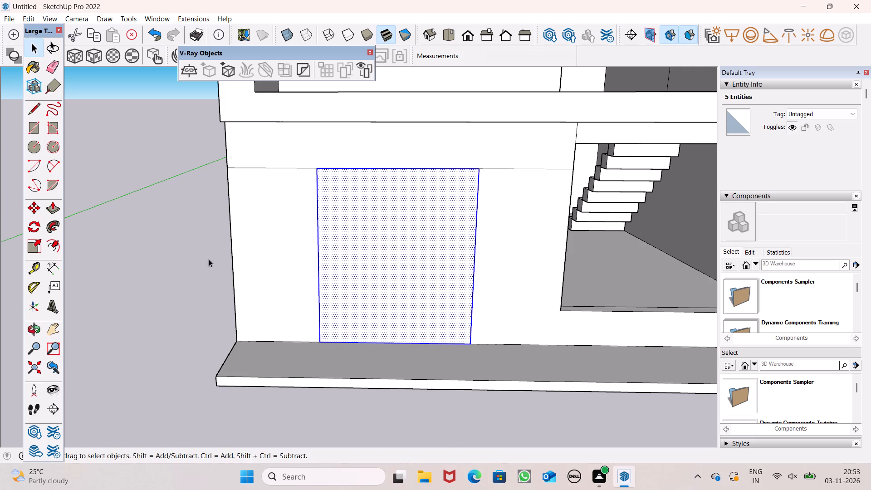
{"action": "left_click", "coordinate": [173, 251]}
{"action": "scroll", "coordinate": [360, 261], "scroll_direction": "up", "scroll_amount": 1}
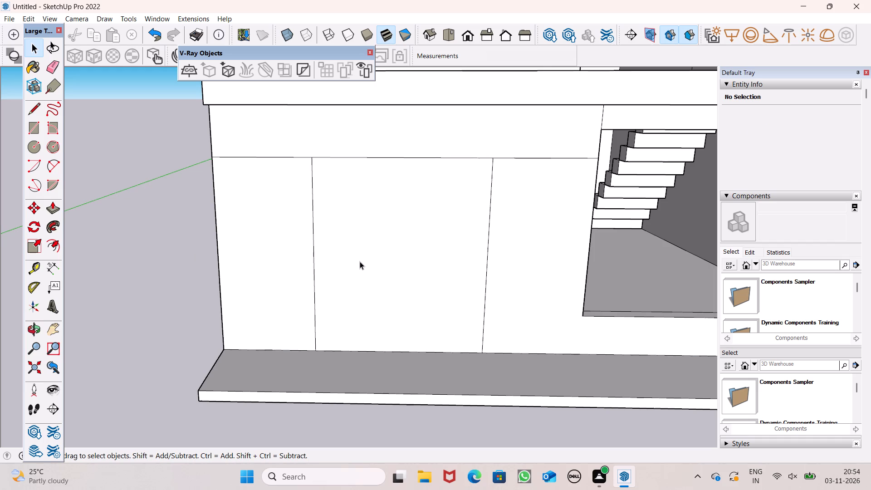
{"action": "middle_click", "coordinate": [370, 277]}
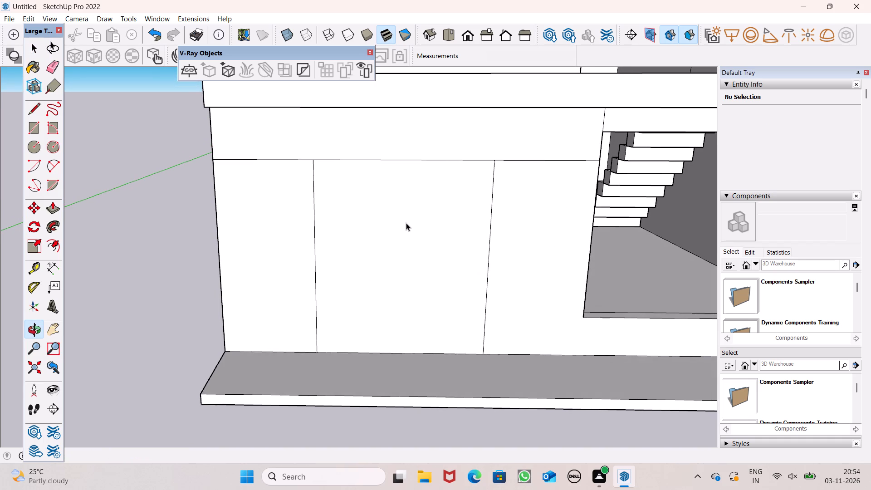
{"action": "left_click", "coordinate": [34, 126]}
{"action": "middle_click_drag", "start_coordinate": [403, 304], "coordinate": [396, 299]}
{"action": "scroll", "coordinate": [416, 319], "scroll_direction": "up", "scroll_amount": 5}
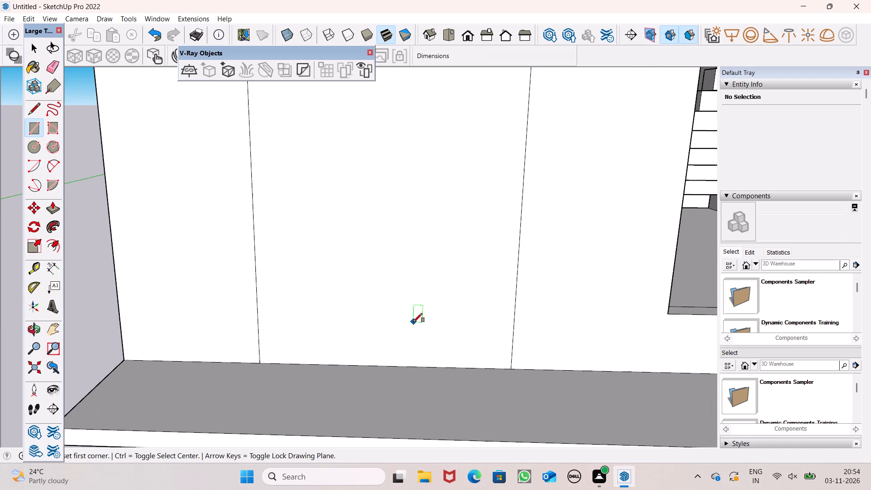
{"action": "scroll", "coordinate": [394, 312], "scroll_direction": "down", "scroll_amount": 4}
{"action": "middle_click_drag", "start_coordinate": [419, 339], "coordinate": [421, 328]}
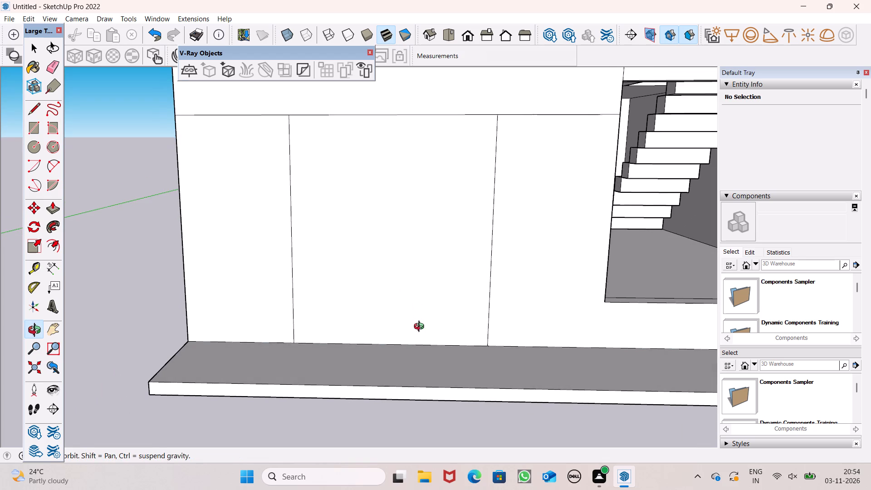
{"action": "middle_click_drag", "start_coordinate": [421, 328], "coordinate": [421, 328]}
Offset the rectangle's outline inward to form a narrow frame border on the ground-floor front wall.
{"action": "left_click", "coordinate": [54, 247]}
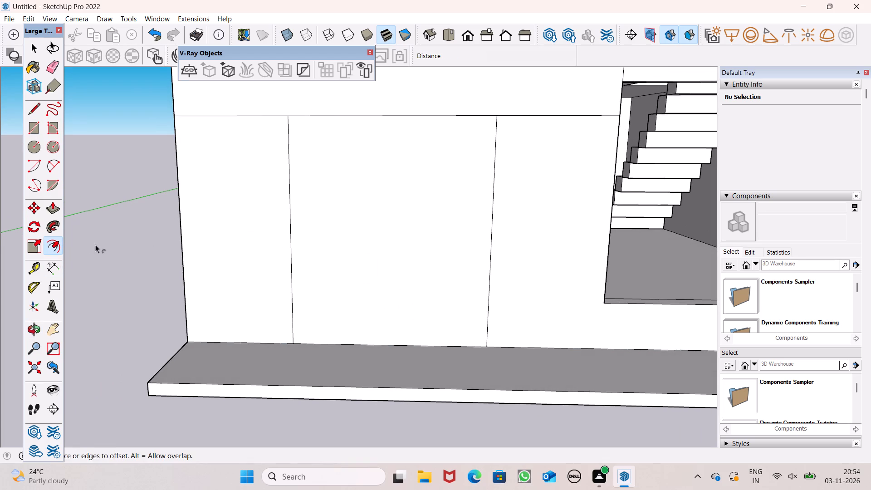
{"action": "scroll", "coordinate": [328, 183], "scroll_direction": "up", "scroll_amount": 1}
{"action": "left_click", "coordinate": [371, 145]}
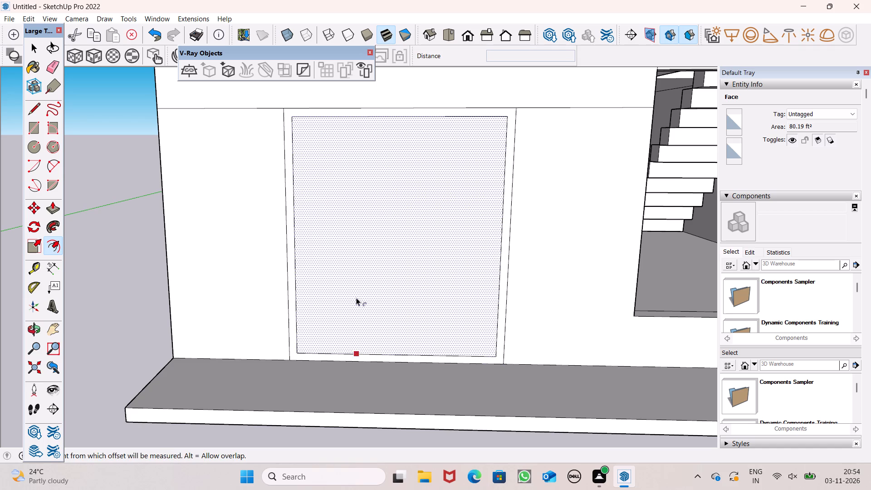
{"action": "key", "text": "space"}
{"action": "key", "text": "space"}
{"action": "left_click", "coordinate": [127, 268]}
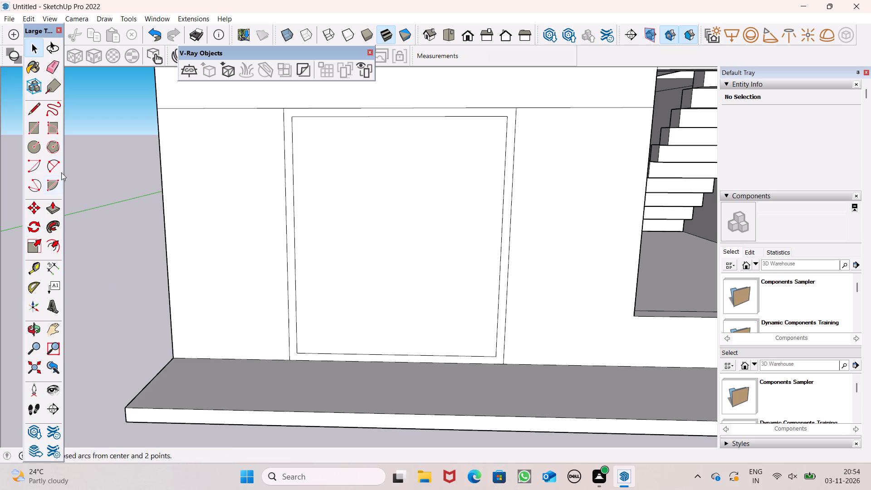
Draw two short vertical lines, each about 3 9/16" long, from the inner frame's bottom corners down to the floor edge.
{"action": "left_click", "coordinate": [29, 106]}
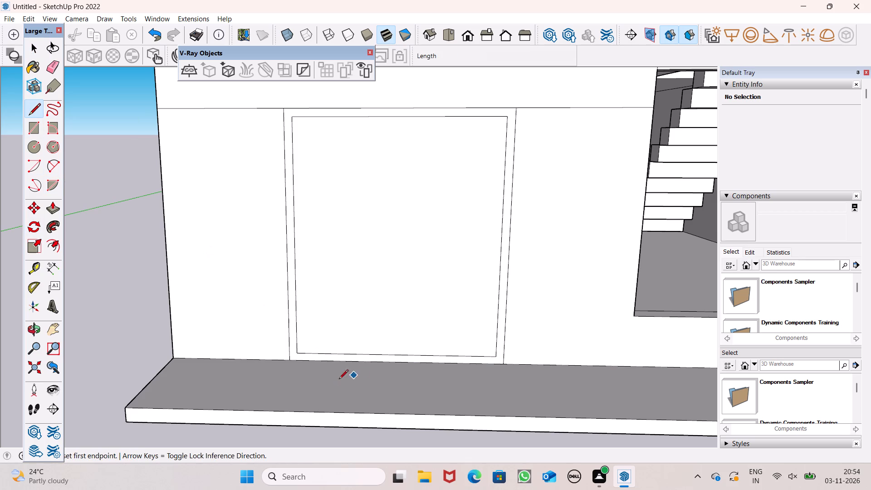
{"action": "scroll", "coordinate": [380, 380], "scroll_direction": "up", "scroll_amount": 3}
{"action": "scroll", "coordinate": [352, 372], "scroll_direction": "down", "scroll_amount": 2}
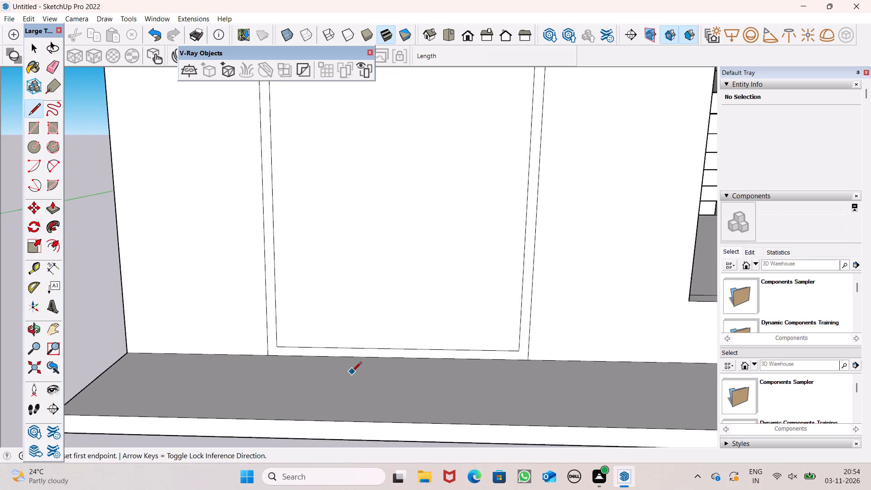
{"action": "scroll", "coordinate": [352, 372], "scroll_direction": "down", "scroll_amount": 1}
{"action": "scroll", "coordinate": [263, 349], "scroll_direction": "up", "scroll_amount": 5}
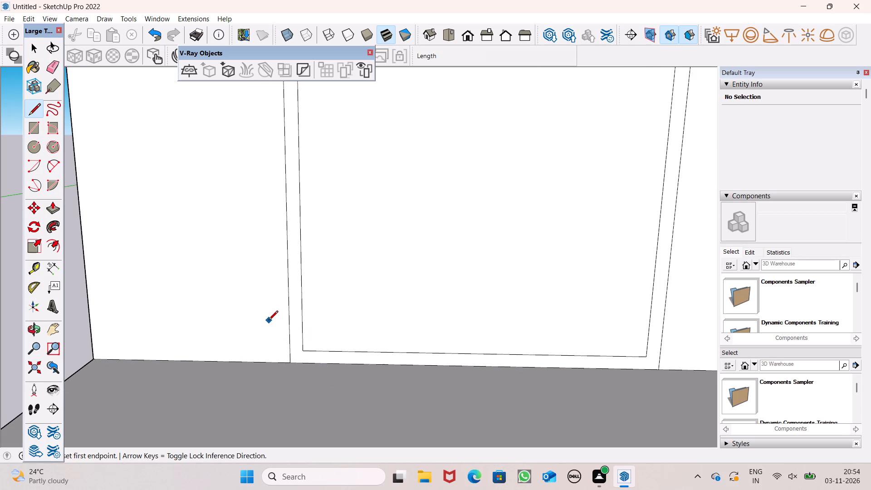
{"action": "scroll", "coordinate": [298, 352], "scroll_direction": "up", "scroll_amount": 5}
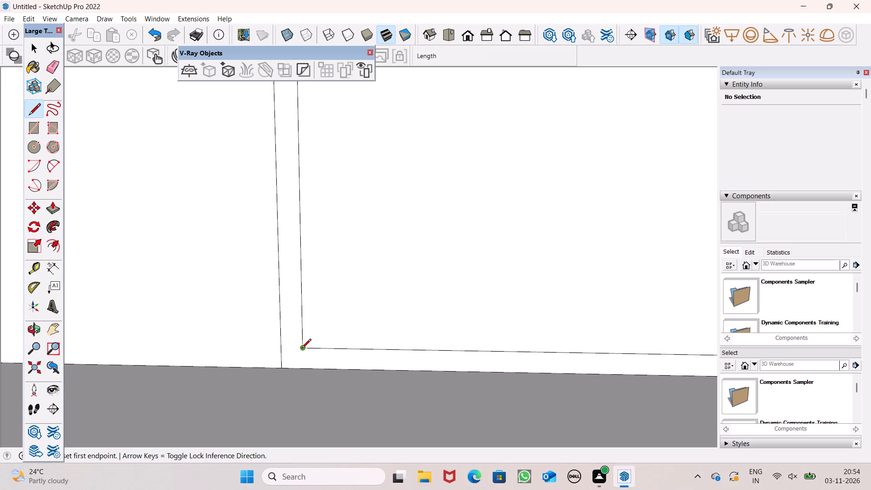
{"action": "left_click", "coordinate": [302, 349]}
{"action": "scroll", "coordinate": [300, 368], "scroll_direction": "up", "scroll_amount": 2}
{"action": "left_click", "coordinate": [300, 369]}
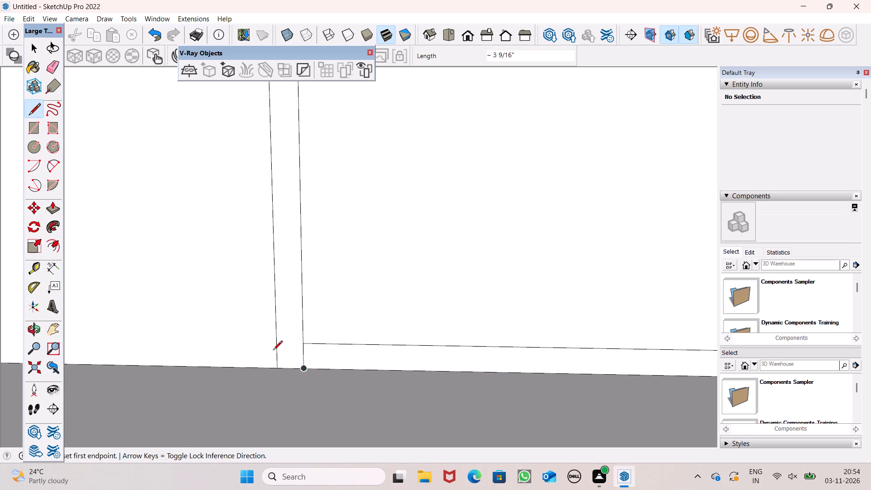
{"action": "scroll", "coordinate": [259, 344], "scroll_direction": "down", "scroll_amount": 7}
{"action": "scroll", "coordinate": [609, 376], "scroll_direction": "up", "scroll_amount": 6}
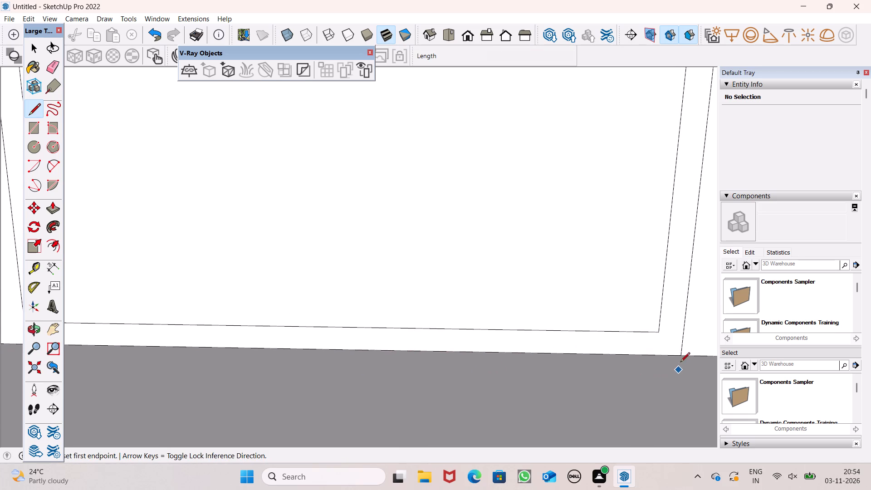
{"action": "scroll", "coordinate": [685, 344], "scroll_direction": "up", "scroll_amount": 5}
{"action": "left_click", "coordinate": [643, 323]}
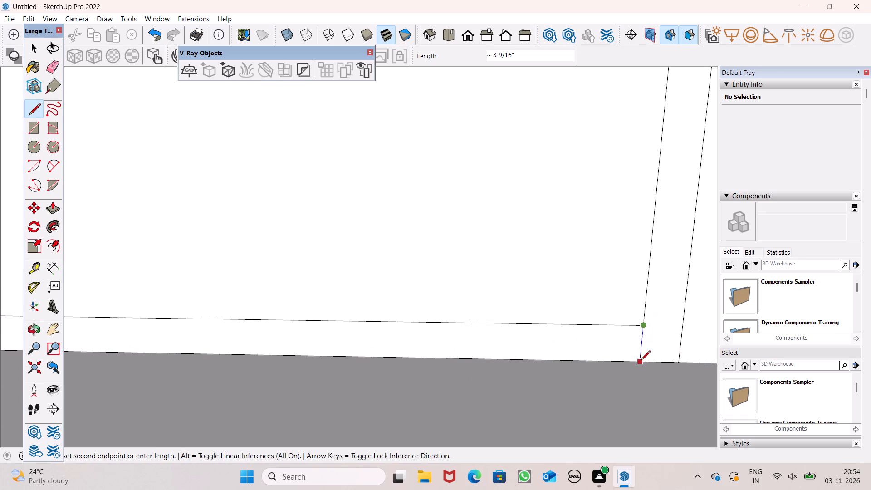
{"action": "left_click", "coordinate": [641, 361]}
{"action": "scroll", "coordinate": [641, 361], "scroll_direction": "down", "scroll_amount": 2}
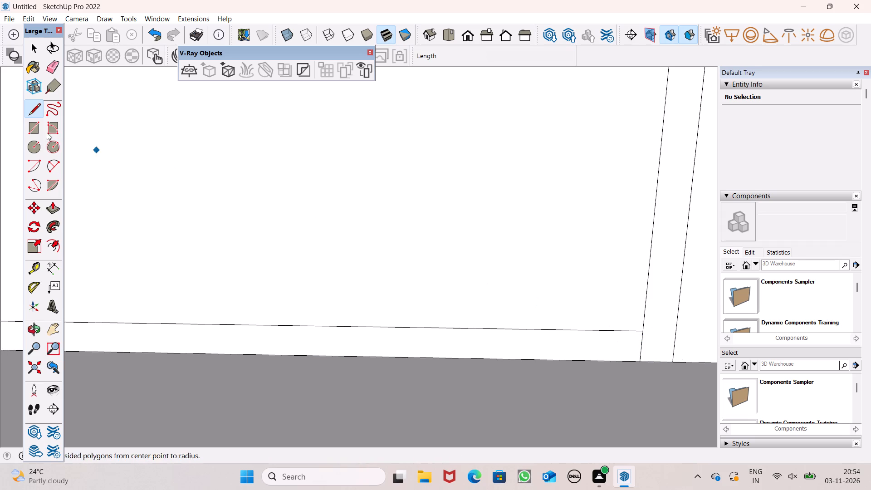
Erase the inner frame's bottom edge between the two new short lines.
{"action": "left_click", "coordinate": [53, 63]}
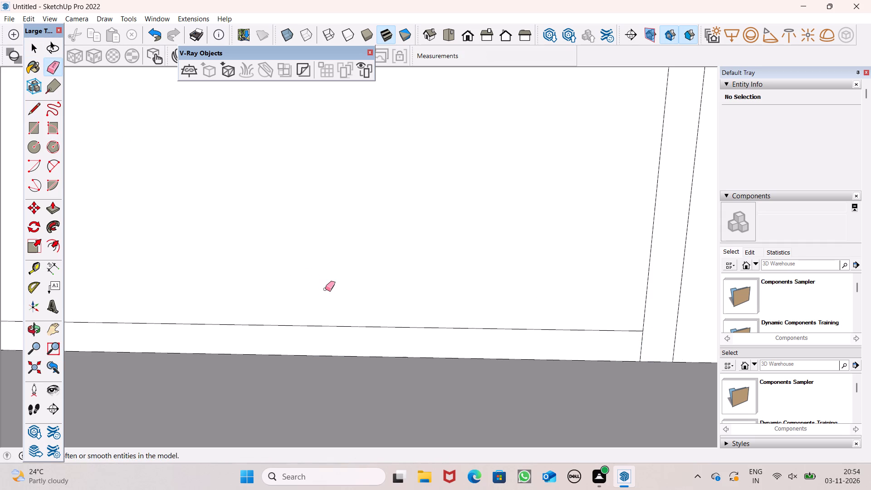
{"action": "left_click_drag", "start_coordinate": [326, 294], "coordinate": [322, 325]}
Draw a rectangle about 6' 1" by 3' 9" on the wall face inside the door-like frame.
{"action": "scroll", "coordinate": [399, 291], "scroll_direction": "down", "scroll_amount": 6}
{"action": "scroll", "coordinate": [433, 309], "scroll_direction": "down", "scroll_amount": 5}
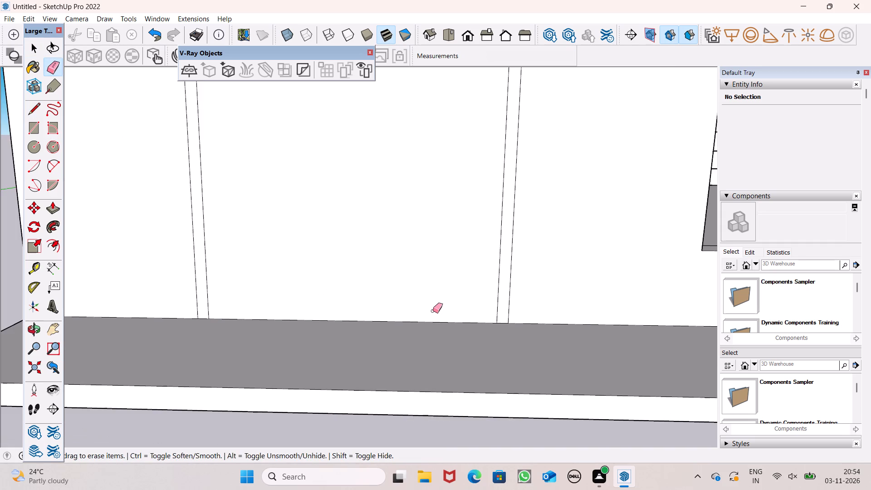
{"action": "scroll", "coordinate": [433, 311], "scroll_direction": "down", "scroll_amount": 2}
{"action": "middle_click_drag", "start_coordinate": [433, 312], "coordinate": [431, 335]}
{"action": "scroll", "coordinate": [439, 289], "scroll_direction": "down", "scroll_amount": 7}
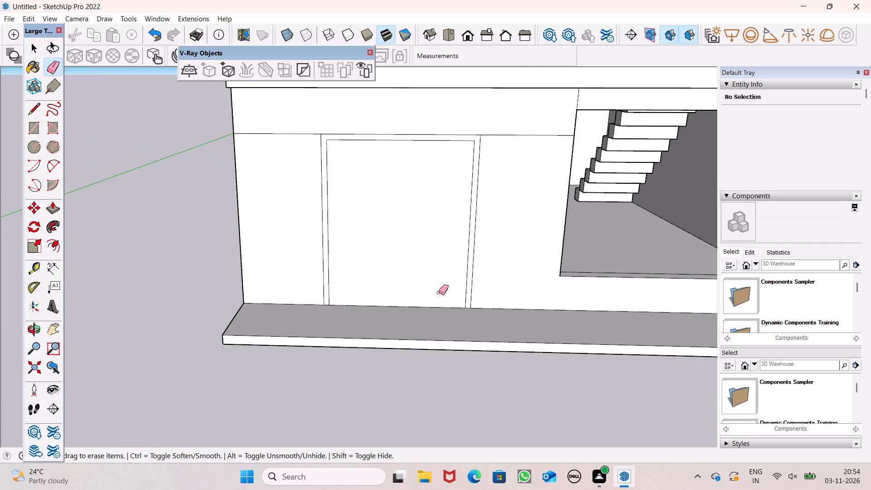
{"action": "middle_click_drag", "start_coordinate": [440, 286], "coordinate": [443, 281]}
{"action": "scroll", "coordinate": [438, 152], "scroll_direction": "up", "scroll_amount": 3}
{"action": "middle_click_drag", "start_coordinate": [445, 205], "coordinate": [449, 190]}
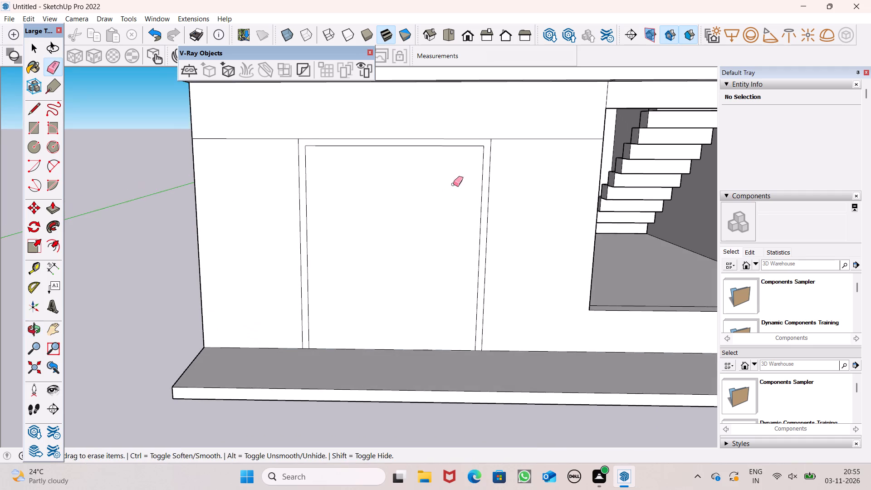
{"action": "scroll", "coordinate": [482, 174], "scroll_direction": "up", "scroll_amount": 3}
{"action": "scroll", "coordinate": [476, 194], "scroll_direction": "down", "scroll_amount": 3}
{"action": "middle_click", "coordinate": [503, 197]}
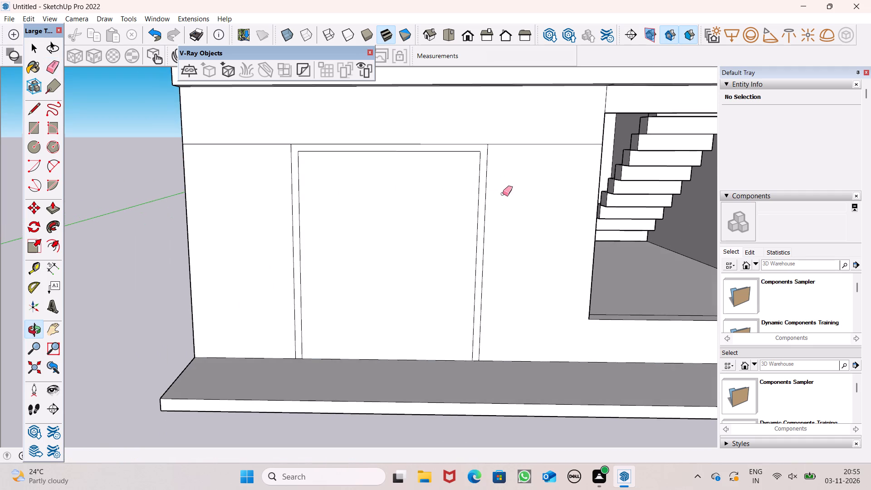
{"action": "left_click", "coordinate": [37, 134]}
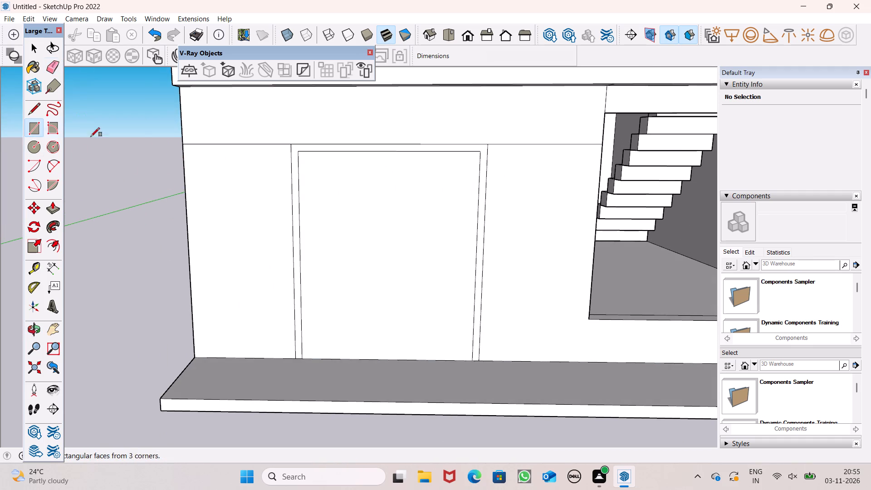
{"action": "scroll", "coordinate": [375, 205], "scroll_direction": "up", "scroll_amount": 1}
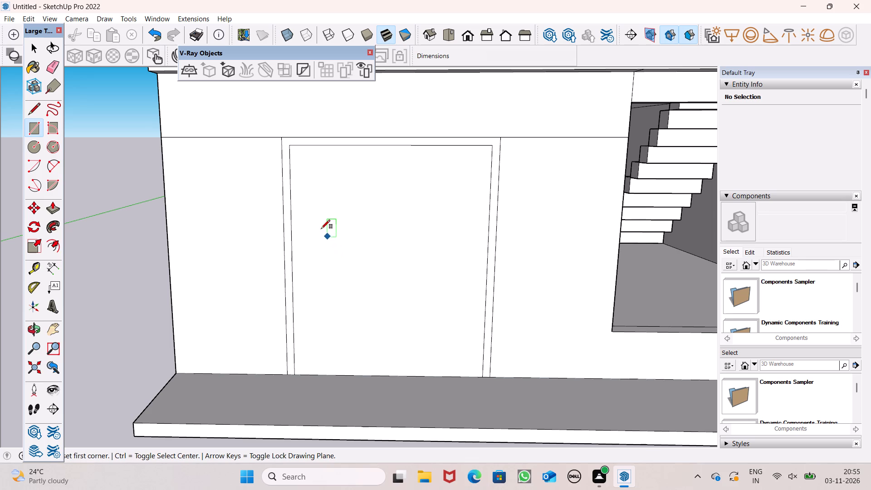
{"action": "left_click", "coordinate": [308, 218]}
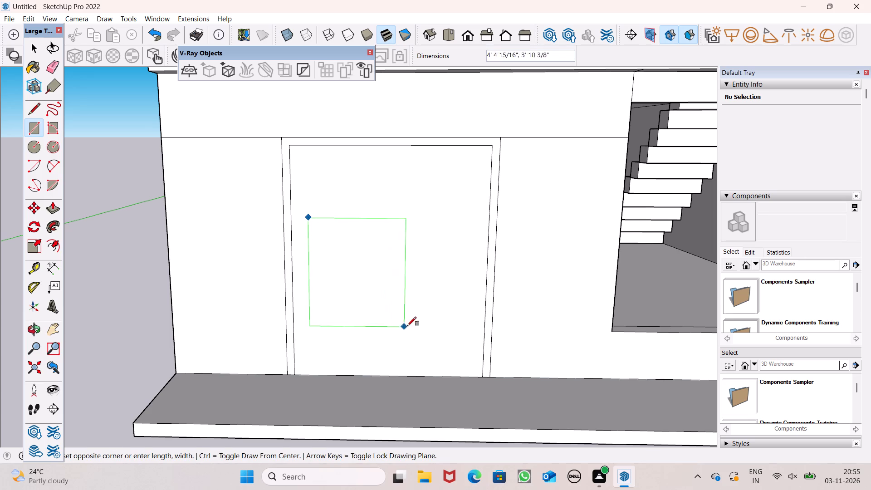
{"action": "left_click", "coordinate": [462, 312]}
Move the new rectangle with its edges up about 6 1/4", nudge it slightly toward the staircase, and clear the selection.
{"action": "key", "text": "space"}
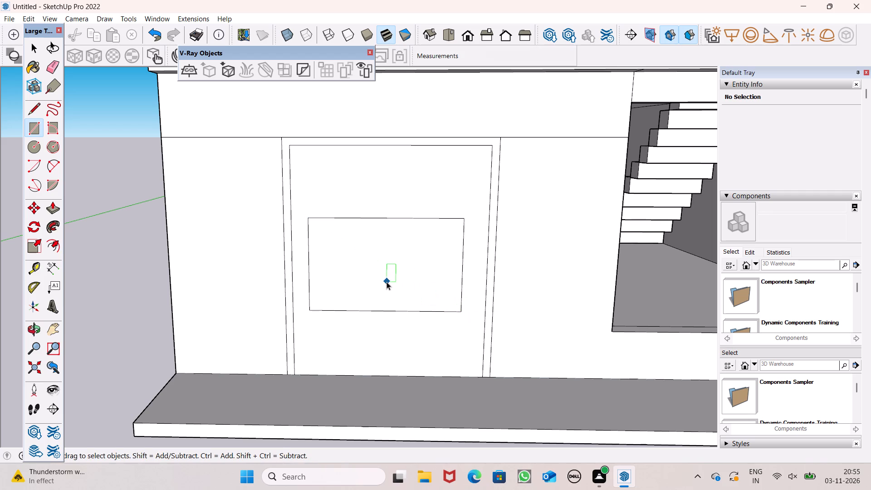
{"action": "double_click", "coordinate": [383, 279]}
{"action": "key", "text": "m"}
{"action": "key", "text": "Return"}
{"action": "left_click_drag", "start_coordinate": [383, 279], "coordinate": [382, 274]}
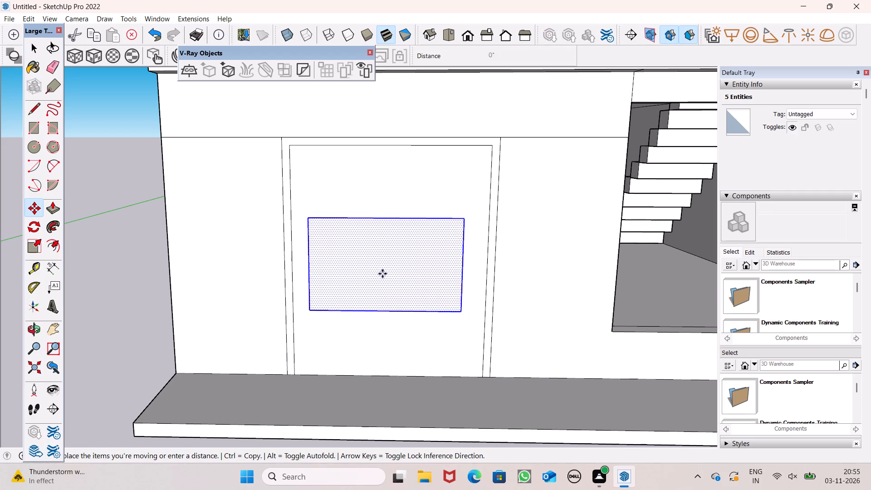
{"action": "left_click_drag", "start_coordinate": [382, 274], "coordinate": [383, 266]}
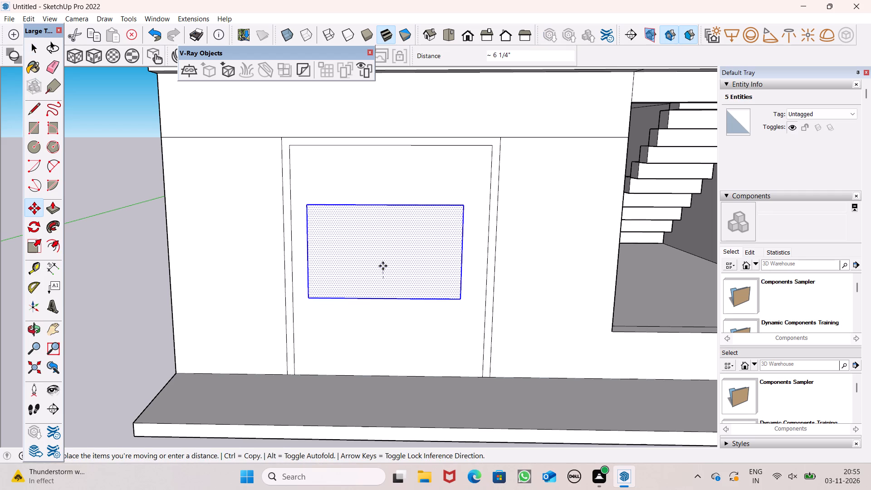
{"action": "left_click_drag", "start_coordinate": [383, 266], "coordinate": [383, 266]}
{"action": "scroll", "coordinate": [381, 272], "scroll_direction": "down", "scroll_amount": 2}
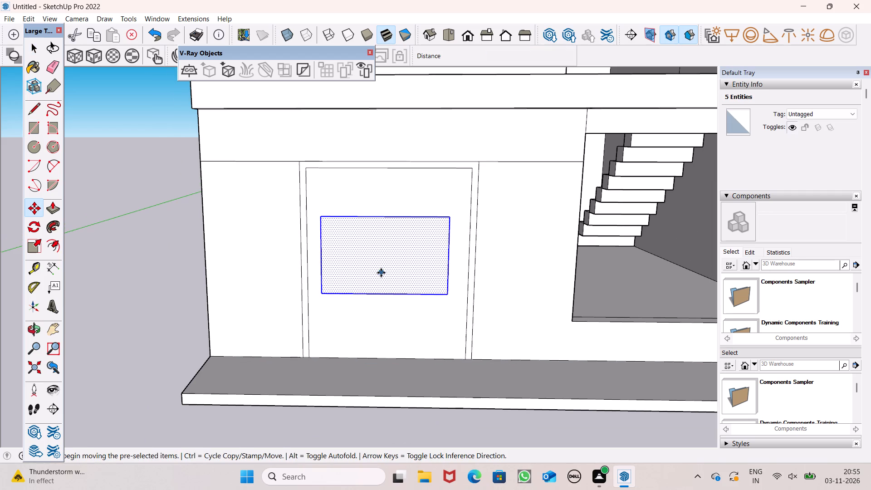
{"action": "left_click", "coordinate": [383, 273]}
{"action": "left_click", "coordinate": [387, 275]}
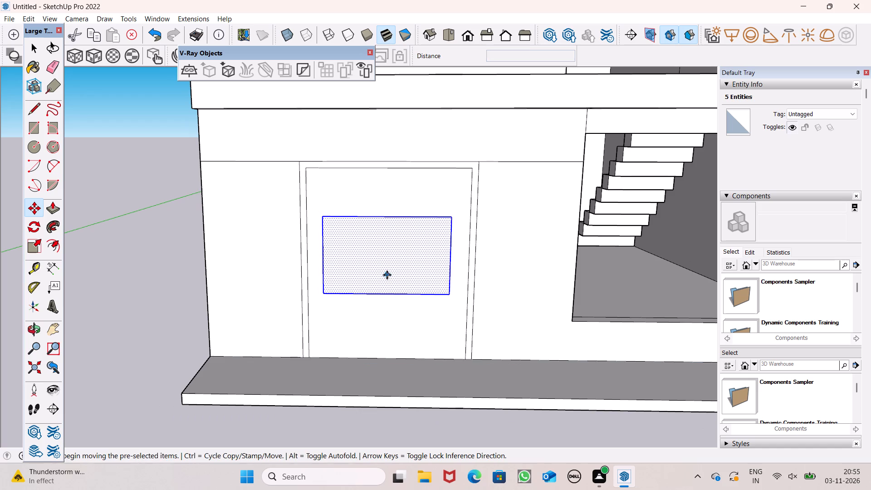
{"action": "key", "text": "space"}
{"action": "left_click_drag", "start_coordinate": [376, 281], "coordinate": [388, 281]}
{"action": "key", "text": "space"}
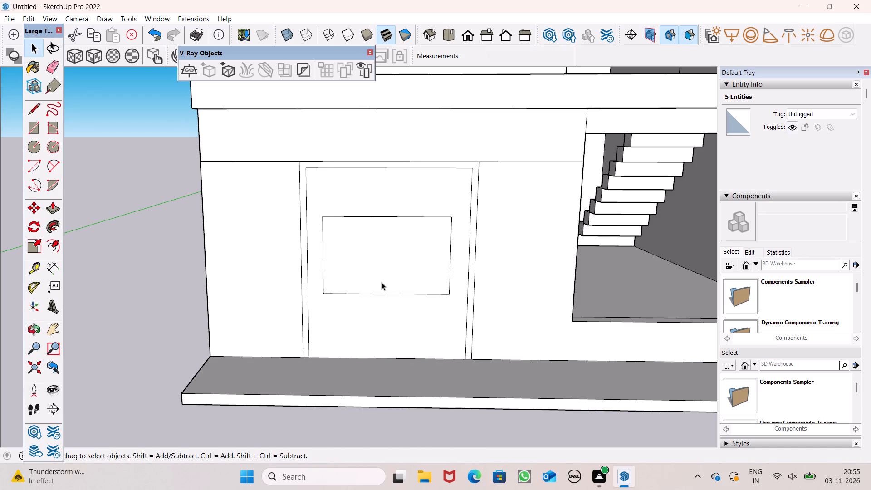
{"action": "left_click", "coordinate": [160, 268]}
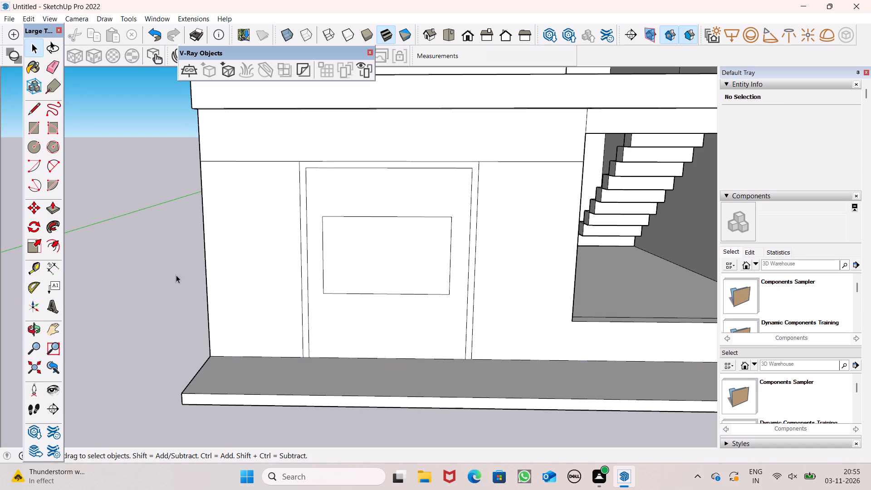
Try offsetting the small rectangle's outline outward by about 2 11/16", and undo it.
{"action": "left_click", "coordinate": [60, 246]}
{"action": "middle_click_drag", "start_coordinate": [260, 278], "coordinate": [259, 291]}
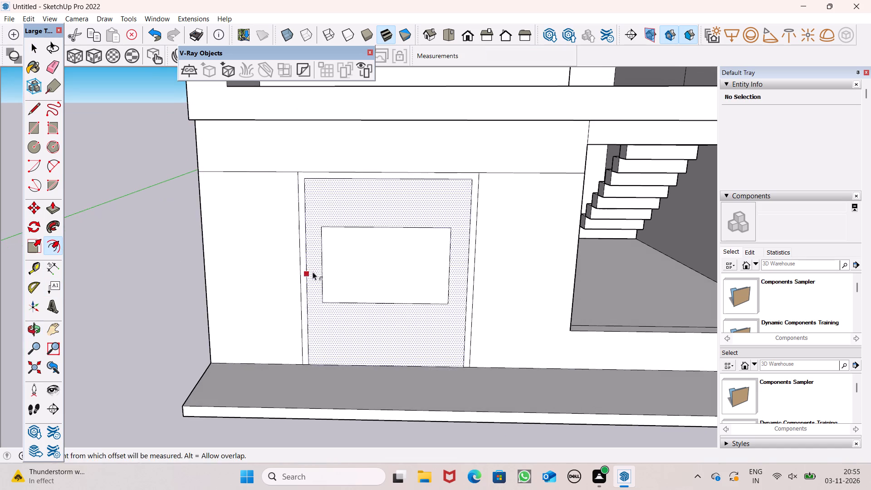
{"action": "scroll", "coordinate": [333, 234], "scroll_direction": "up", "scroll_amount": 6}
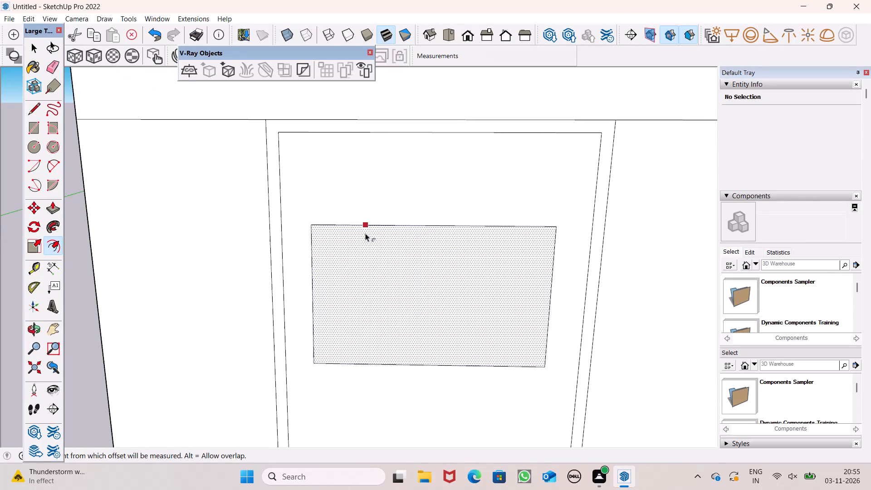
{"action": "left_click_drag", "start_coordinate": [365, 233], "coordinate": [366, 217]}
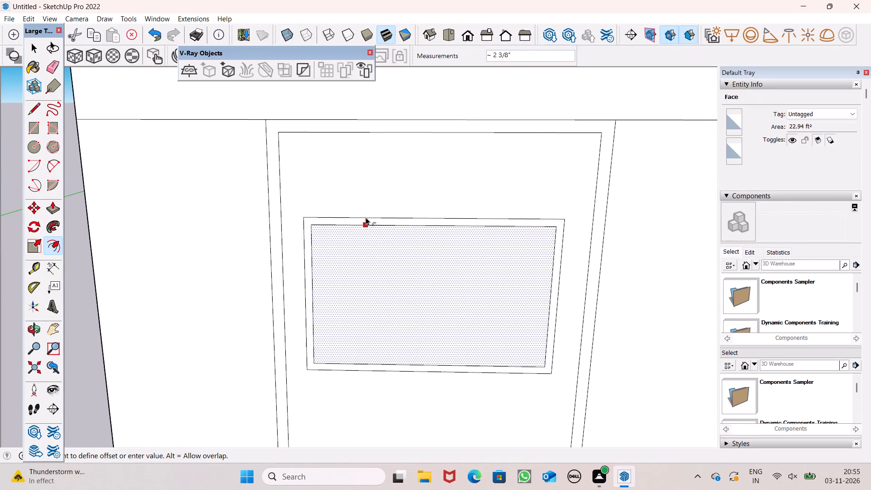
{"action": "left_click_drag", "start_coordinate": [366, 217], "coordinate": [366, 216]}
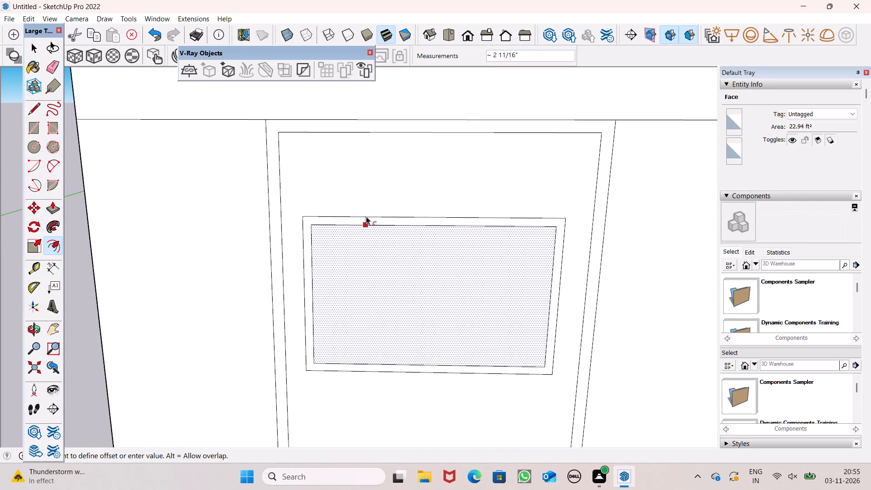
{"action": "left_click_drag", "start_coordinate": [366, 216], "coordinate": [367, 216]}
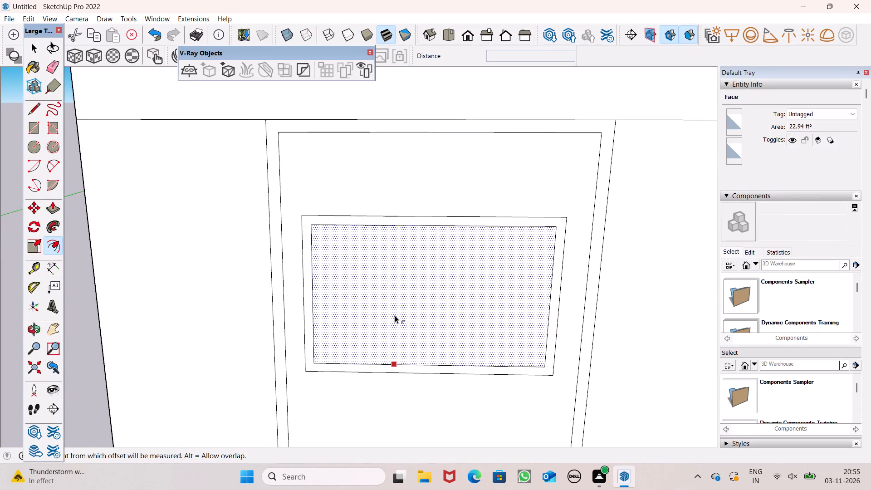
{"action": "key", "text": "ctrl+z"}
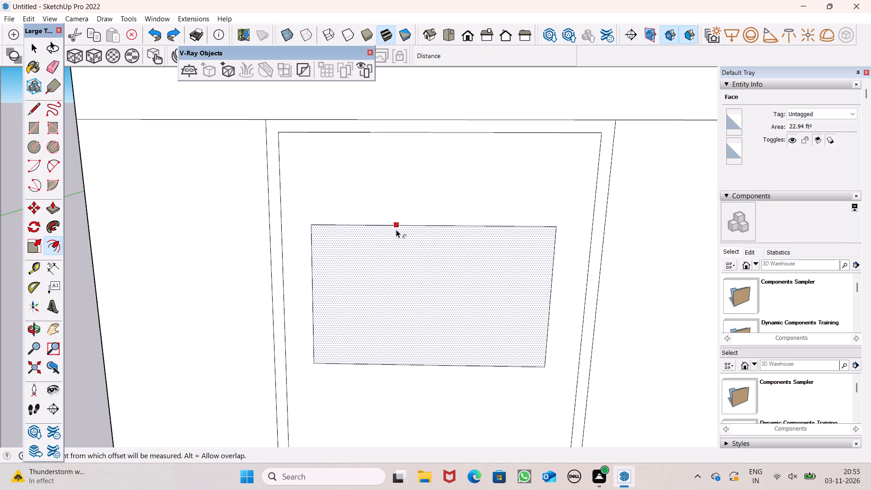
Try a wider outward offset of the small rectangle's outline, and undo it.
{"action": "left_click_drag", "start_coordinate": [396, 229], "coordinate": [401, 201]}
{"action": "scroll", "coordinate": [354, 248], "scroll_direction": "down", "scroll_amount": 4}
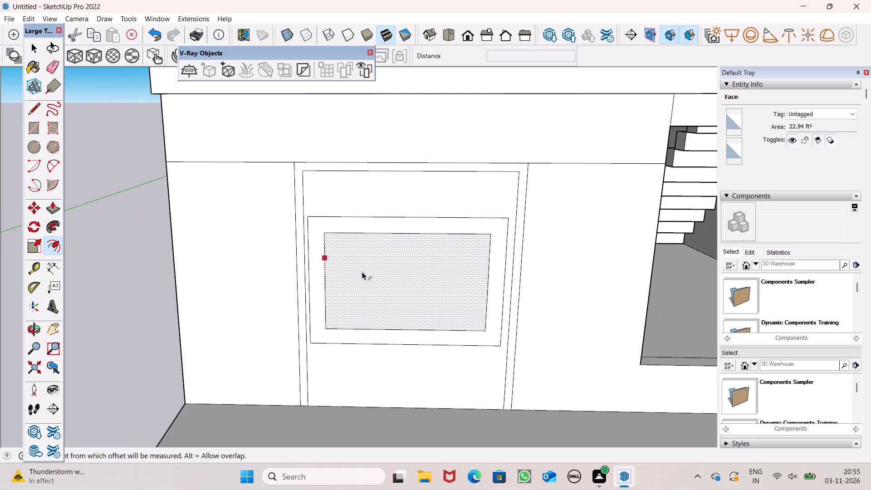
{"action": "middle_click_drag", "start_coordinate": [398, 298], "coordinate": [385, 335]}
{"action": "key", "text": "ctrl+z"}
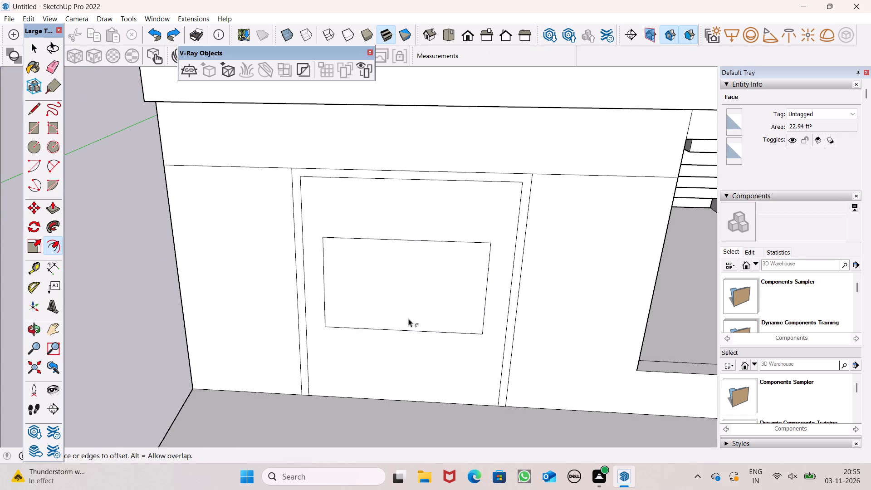
Offset the small rectangle's outline outward by about 6 7/16" to form a border inside the large frame.
{"action": "left_click_drag", "start_coordinate": [390, 248], "coordinate": [392, 230]}
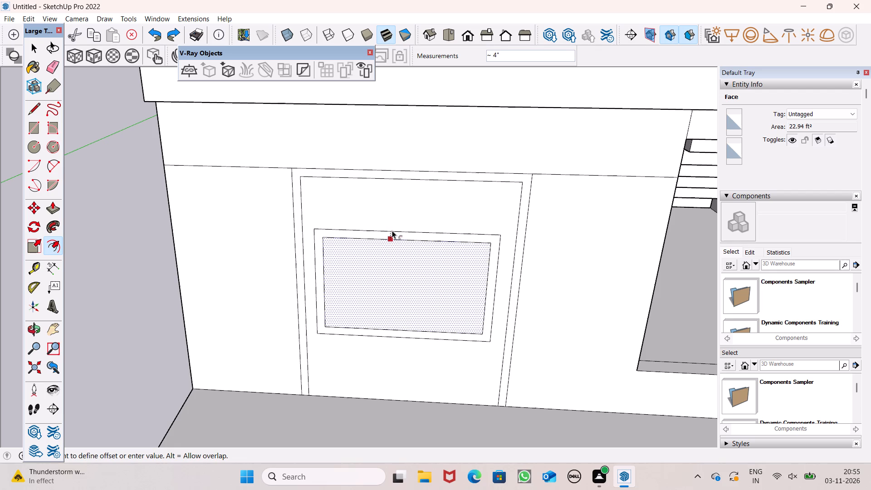
{"action": "left_click_drag", "start_coordinate": [392, 230], "coordinate": [396, 226]}
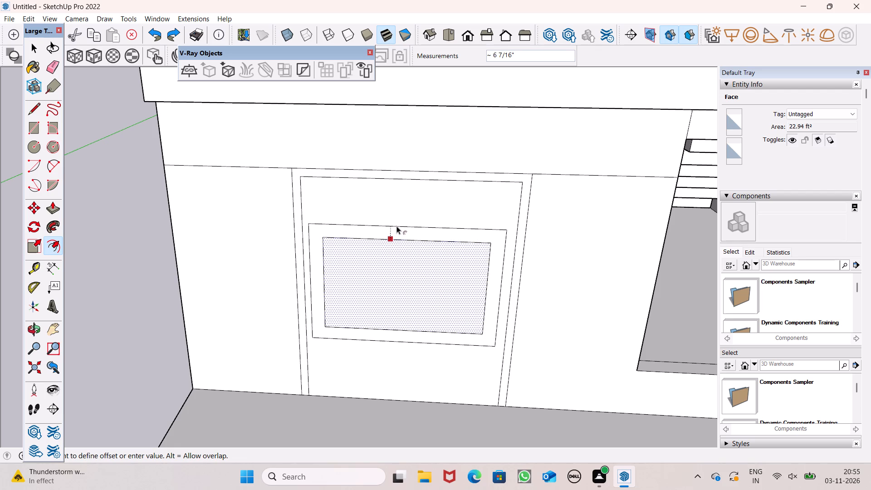
{"action": "left_click_drag", "start_coordinate": [396, 226], "coordinate": [398, 225]}
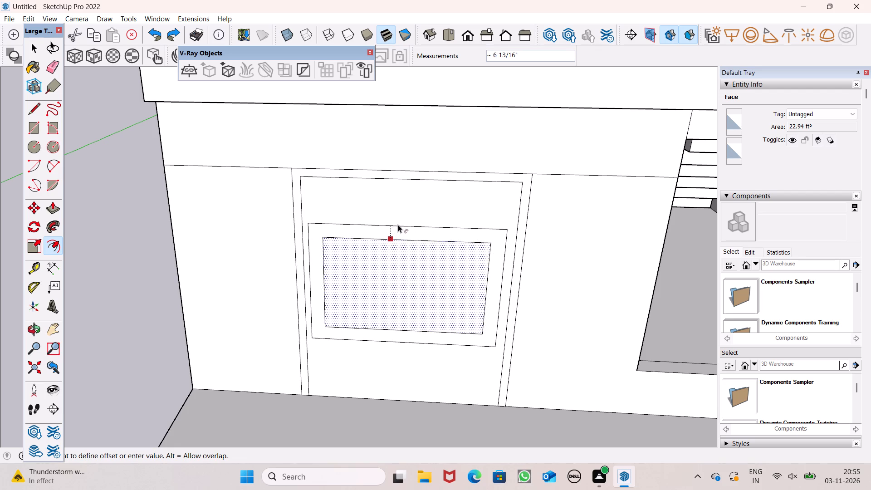
{"action": "left_click_drag", "start_coordinate": [398, 225], "coordinate": [398, 226]}
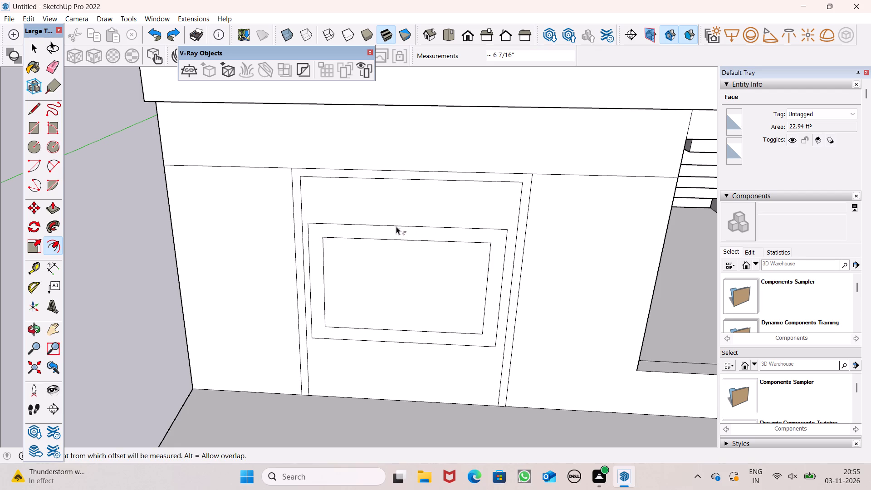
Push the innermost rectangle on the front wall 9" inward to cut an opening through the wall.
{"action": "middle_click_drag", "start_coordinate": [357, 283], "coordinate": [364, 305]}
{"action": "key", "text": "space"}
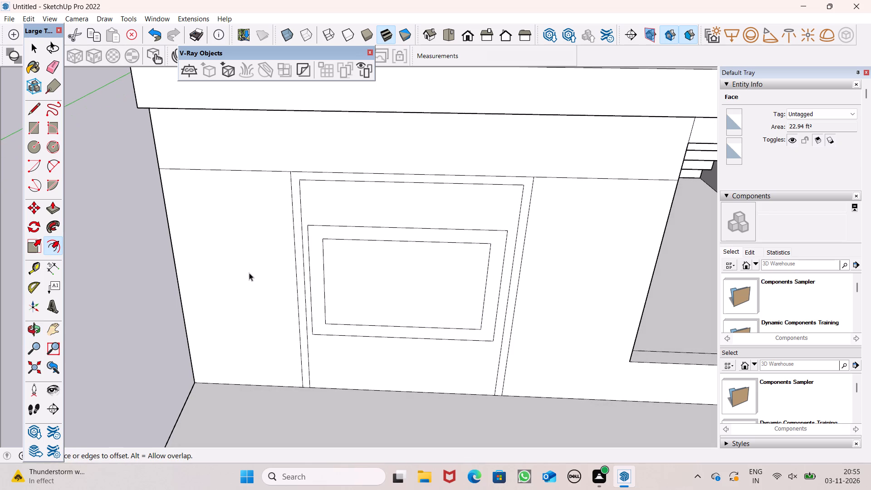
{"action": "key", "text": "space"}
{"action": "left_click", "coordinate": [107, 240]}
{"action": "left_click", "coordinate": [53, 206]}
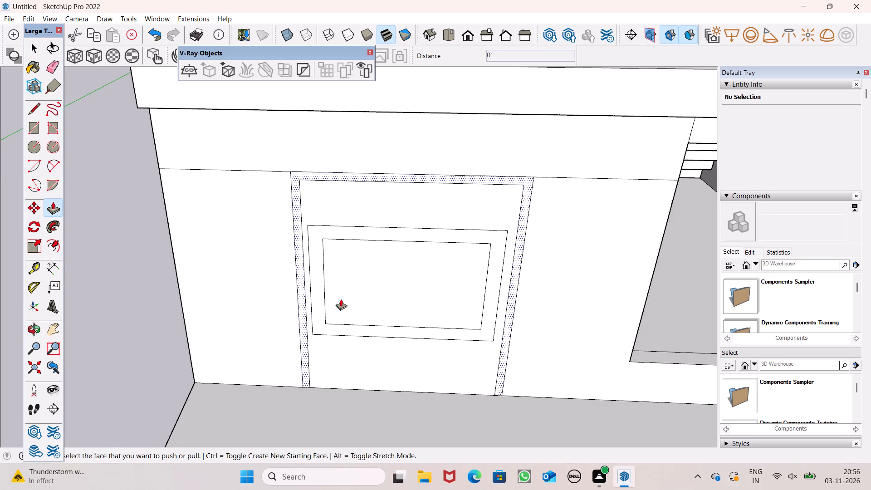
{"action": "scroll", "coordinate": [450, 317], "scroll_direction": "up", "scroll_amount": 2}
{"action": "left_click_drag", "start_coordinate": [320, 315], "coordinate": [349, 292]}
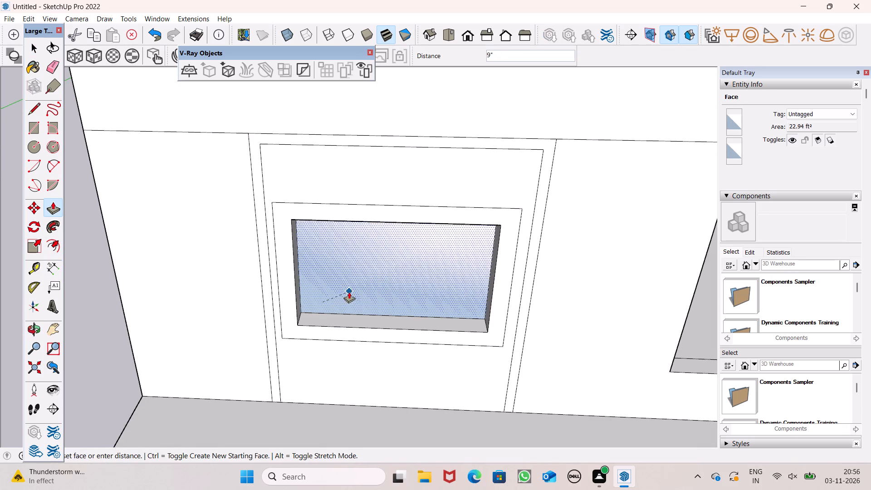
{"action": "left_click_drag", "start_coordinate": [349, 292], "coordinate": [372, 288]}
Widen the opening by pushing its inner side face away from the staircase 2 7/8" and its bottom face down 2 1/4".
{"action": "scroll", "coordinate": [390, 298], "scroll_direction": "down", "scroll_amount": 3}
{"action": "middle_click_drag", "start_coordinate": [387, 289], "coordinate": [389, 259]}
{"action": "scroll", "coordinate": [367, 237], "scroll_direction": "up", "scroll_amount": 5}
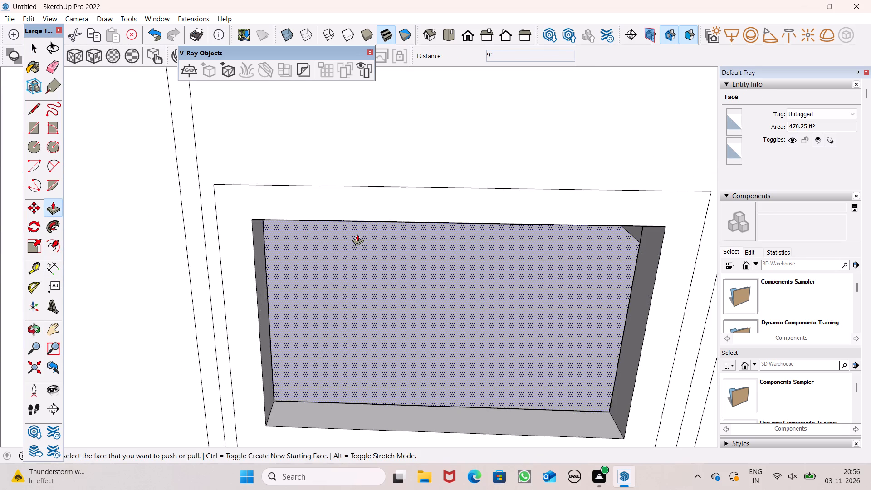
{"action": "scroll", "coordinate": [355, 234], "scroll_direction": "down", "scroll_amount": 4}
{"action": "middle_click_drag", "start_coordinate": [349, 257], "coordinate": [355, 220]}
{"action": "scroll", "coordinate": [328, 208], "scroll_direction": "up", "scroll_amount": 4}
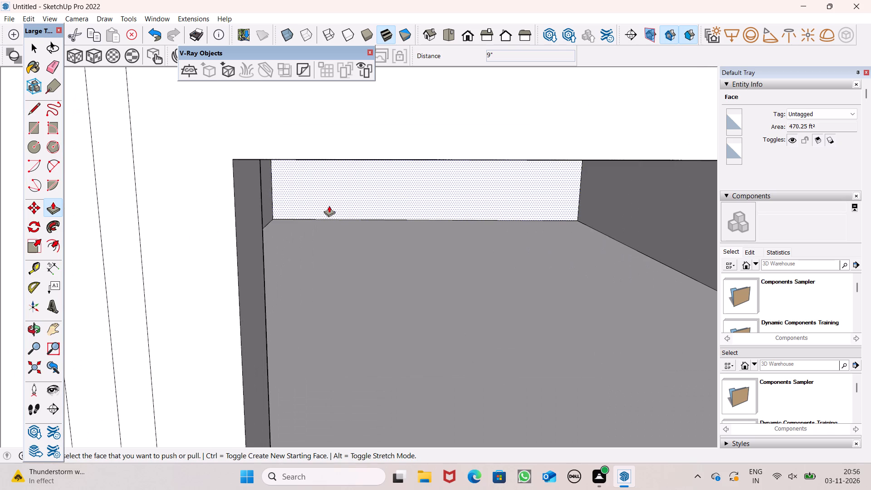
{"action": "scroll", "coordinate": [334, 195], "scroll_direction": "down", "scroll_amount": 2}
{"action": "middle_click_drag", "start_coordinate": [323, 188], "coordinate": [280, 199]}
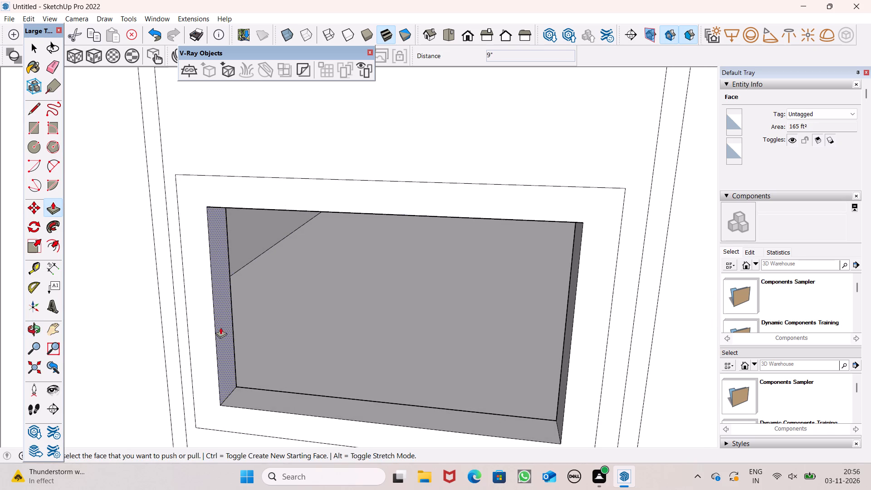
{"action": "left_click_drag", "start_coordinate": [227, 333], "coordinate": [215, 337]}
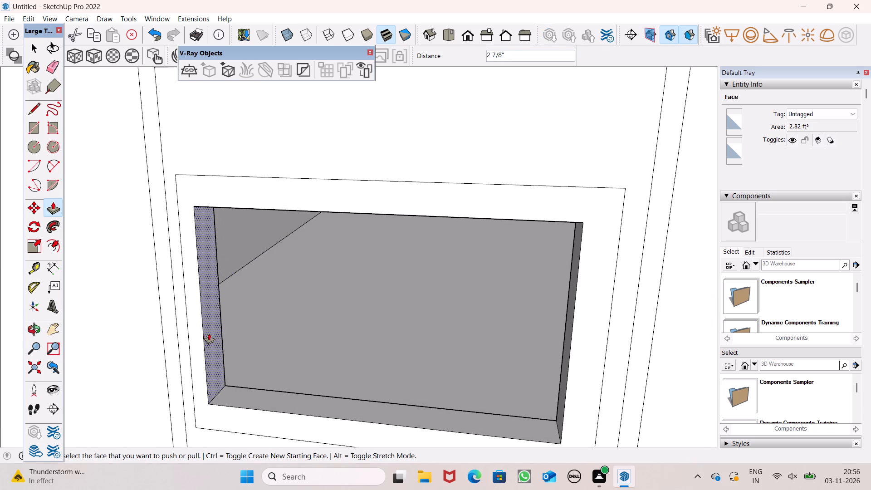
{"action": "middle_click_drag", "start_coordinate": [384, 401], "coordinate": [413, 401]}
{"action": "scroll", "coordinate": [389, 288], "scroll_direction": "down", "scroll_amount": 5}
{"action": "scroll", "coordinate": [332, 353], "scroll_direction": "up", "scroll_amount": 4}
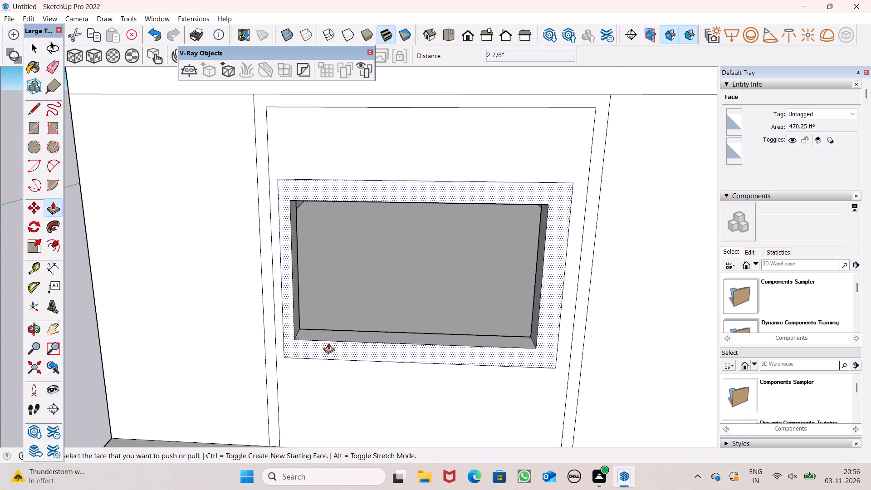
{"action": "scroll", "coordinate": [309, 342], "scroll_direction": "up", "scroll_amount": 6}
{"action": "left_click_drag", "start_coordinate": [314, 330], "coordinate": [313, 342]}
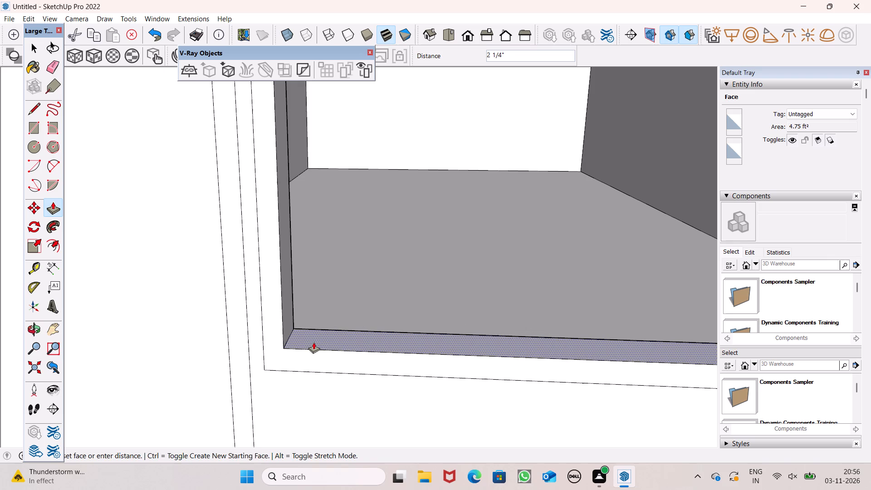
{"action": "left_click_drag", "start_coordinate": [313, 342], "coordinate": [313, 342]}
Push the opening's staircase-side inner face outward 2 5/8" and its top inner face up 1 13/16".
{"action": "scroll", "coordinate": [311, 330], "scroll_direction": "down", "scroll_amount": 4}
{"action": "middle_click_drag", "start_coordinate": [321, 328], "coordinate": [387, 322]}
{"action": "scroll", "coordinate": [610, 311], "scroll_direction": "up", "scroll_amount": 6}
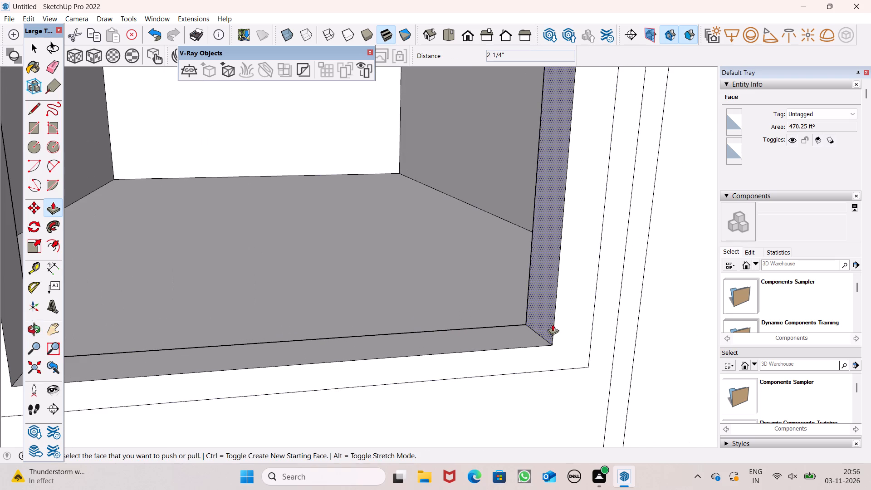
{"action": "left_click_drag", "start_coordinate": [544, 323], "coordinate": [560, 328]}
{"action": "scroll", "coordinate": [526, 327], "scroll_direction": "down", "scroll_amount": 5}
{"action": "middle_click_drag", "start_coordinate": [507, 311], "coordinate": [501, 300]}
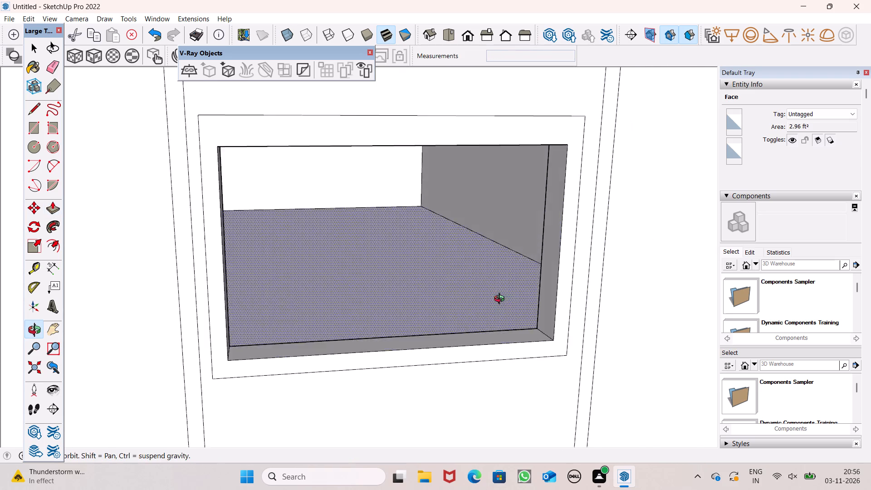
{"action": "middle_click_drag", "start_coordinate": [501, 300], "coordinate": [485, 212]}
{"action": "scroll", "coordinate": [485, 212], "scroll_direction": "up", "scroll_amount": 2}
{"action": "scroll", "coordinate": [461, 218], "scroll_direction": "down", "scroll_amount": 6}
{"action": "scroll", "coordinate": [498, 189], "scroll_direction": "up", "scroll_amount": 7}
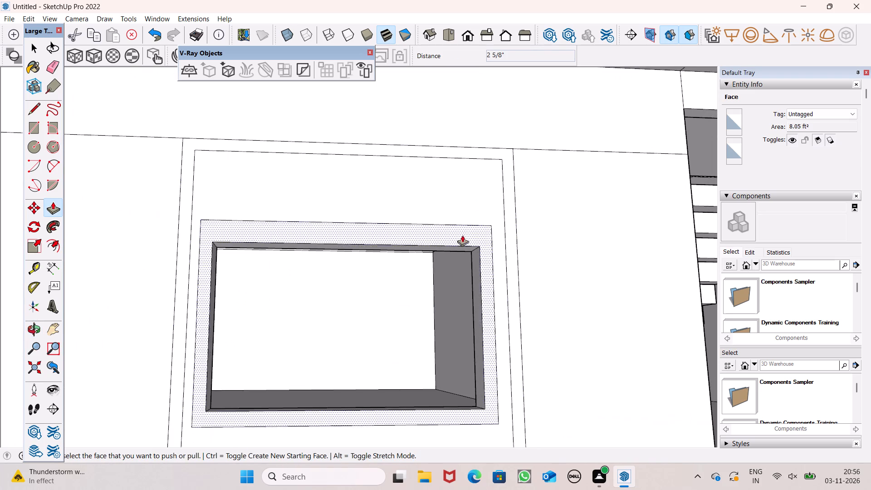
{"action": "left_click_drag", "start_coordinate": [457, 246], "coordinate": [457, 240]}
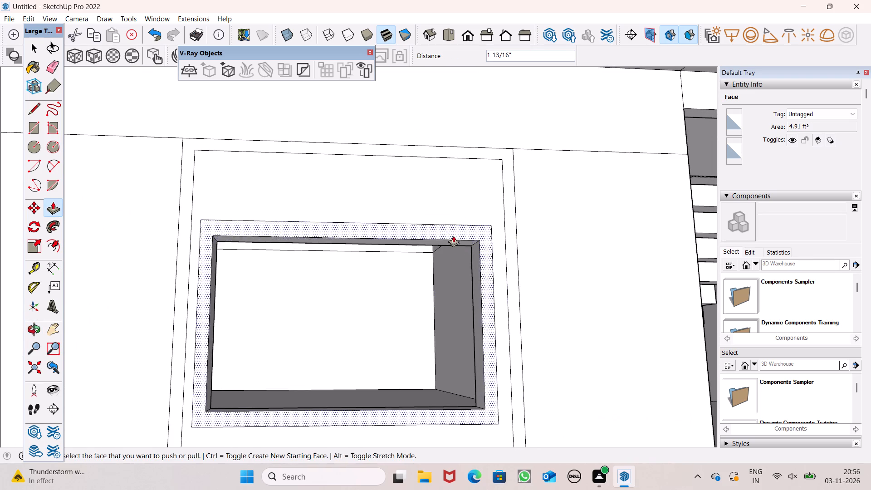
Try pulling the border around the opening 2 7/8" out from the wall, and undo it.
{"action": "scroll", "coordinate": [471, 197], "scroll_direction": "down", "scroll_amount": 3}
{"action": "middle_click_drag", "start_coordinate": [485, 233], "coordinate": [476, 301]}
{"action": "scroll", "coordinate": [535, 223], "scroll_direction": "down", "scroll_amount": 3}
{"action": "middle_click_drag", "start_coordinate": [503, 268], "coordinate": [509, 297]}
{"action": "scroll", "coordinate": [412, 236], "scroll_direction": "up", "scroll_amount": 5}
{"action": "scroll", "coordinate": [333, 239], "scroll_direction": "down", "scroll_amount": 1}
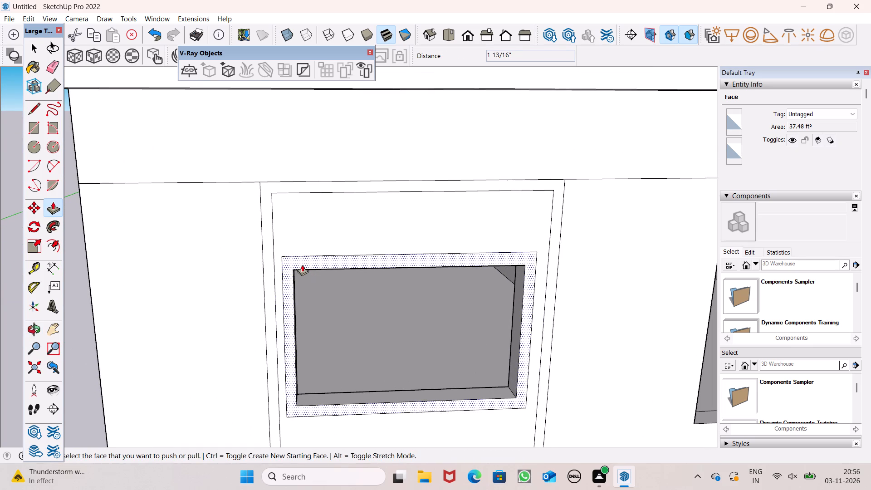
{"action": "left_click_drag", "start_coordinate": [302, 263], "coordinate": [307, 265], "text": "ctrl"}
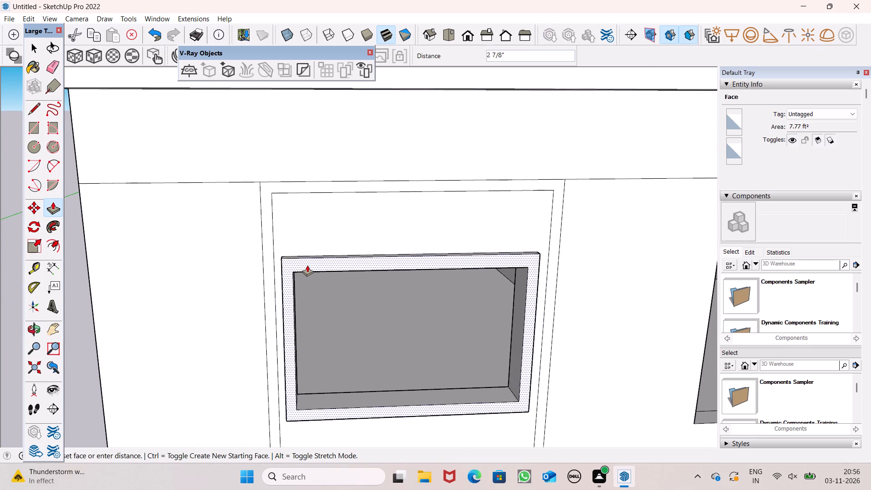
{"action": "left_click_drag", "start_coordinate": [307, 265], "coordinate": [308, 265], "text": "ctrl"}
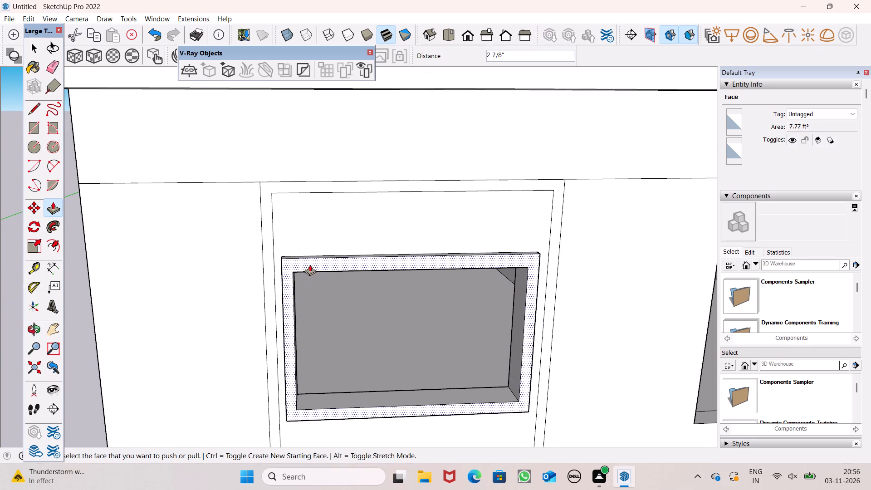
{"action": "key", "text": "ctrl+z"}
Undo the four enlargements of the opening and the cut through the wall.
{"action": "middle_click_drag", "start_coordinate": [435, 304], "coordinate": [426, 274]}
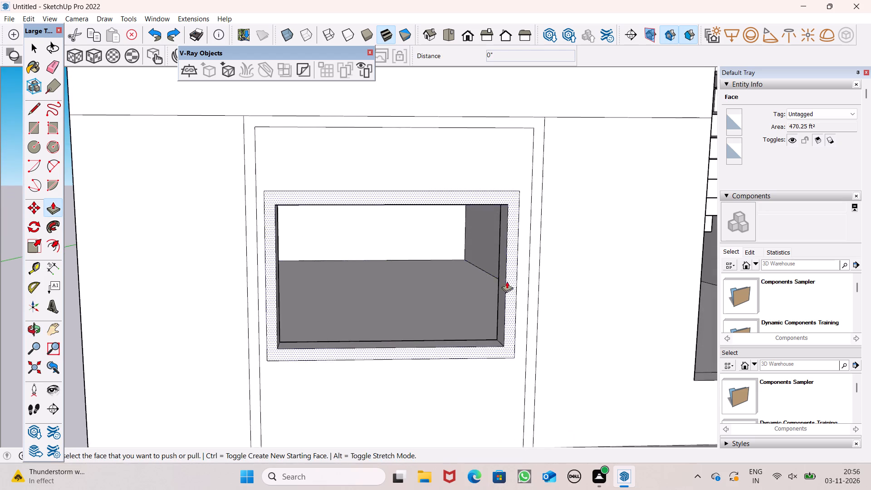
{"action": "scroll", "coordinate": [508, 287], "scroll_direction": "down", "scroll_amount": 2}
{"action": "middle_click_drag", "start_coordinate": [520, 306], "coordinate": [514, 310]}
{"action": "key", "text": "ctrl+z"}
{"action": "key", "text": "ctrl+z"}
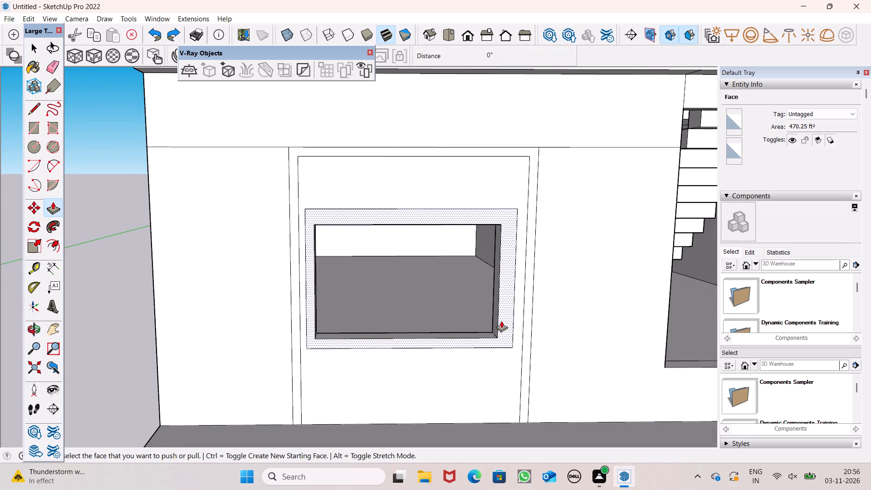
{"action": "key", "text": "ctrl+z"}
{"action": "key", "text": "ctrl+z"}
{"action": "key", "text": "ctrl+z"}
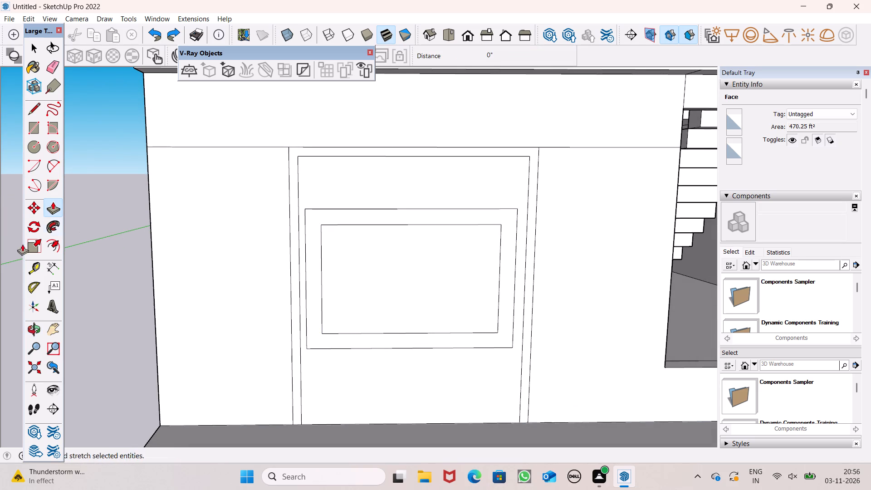
Offset the border's outer outline inward by about 3" to split it into two strips, and clear the selection.
{"action": "left_click", "coordinate": [49, 242]}
{"action": "scroll", "coordinate": [320, 219], "scroll_direction": "up", "scroll_amount": 3}
{"action": "left_click_drag", "start_coordinate": [368, 211], "coordinate": [368, 211]}
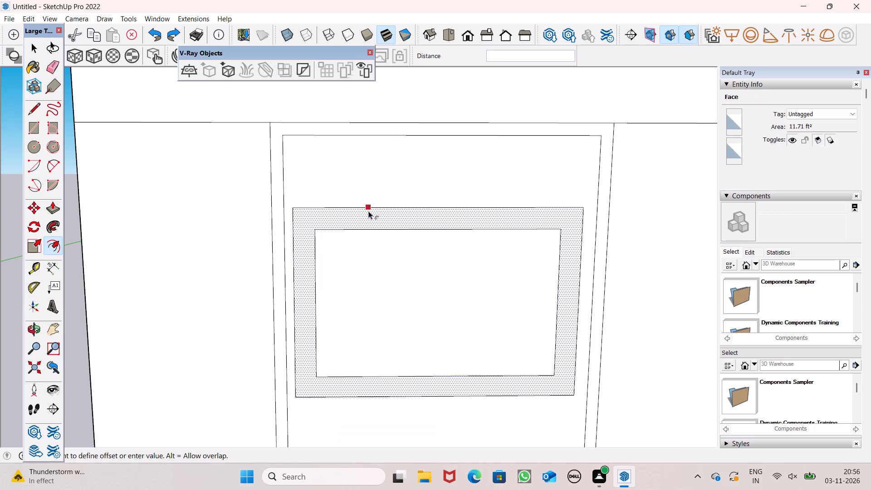
{"action": "left_click_drag", "start_coordinate": [368, 211], "coordinate": [368, 218]}
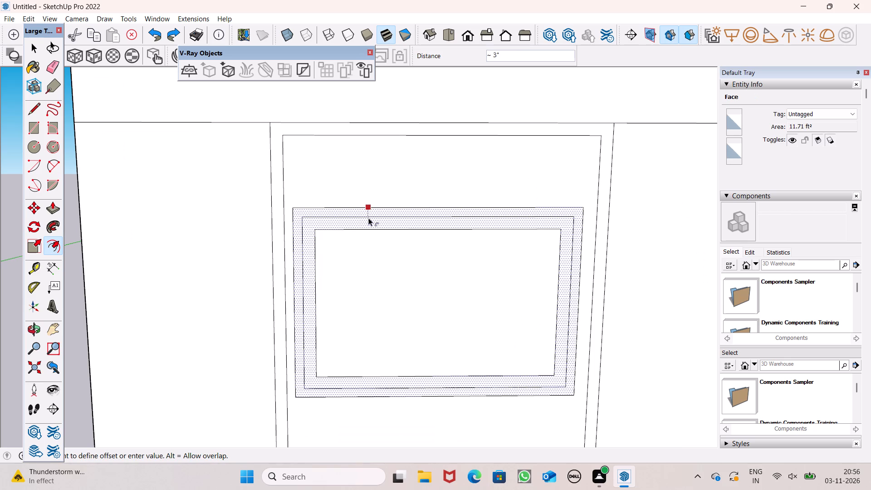
{"action": "left_click_drag", "start_coordinate": [368, 218], "coordinate": [368, 216]}
{"action": "scroll", "coordinate": [421, 195], "scroll_direction": "down", "scroll_amount": 2}
{"action": "key", "text": "space"}
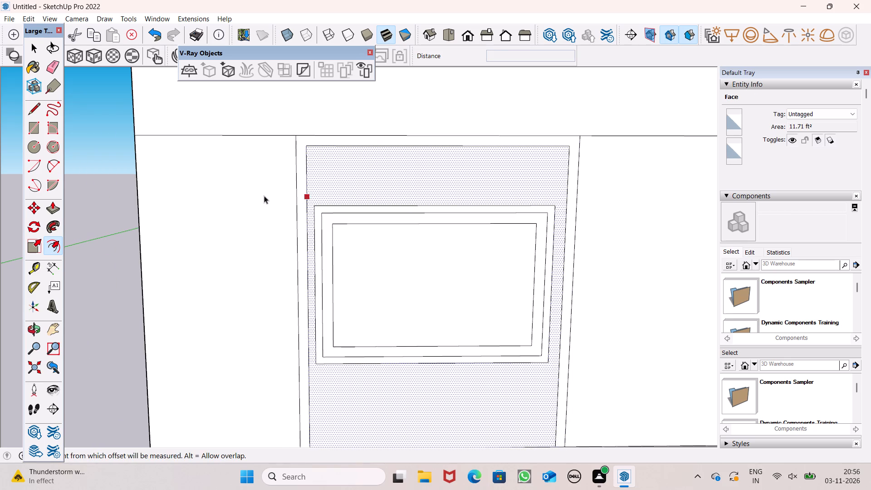
{"action": "left_click", "coordinate": [98, 193]}
Pull the narrow outer border strip about 4" out from the wall, and push it back slightly.
{"action": "middle_click_drag", "start_coordinate": [140, 203], "coordinate": [145, 225]}
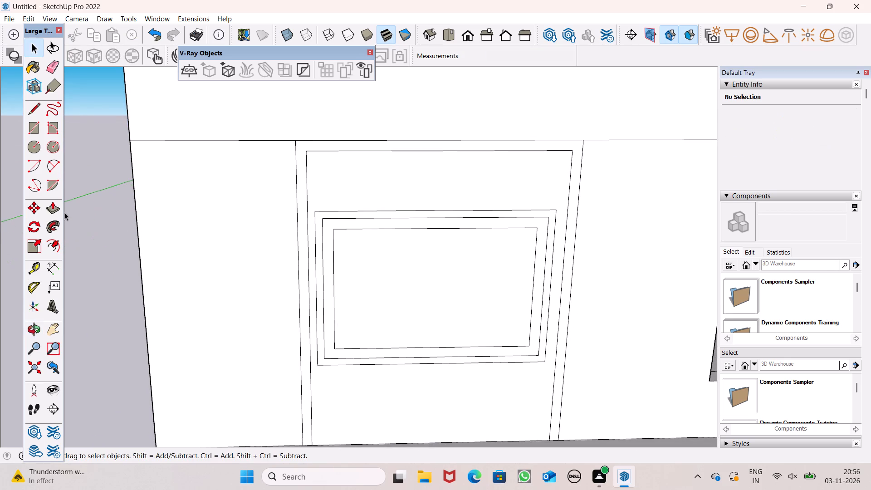
{"action": "left_click", "coordinate": [60, 209]}
{"action": "middle_click_drag", "start_coordinate": [219, 255], "coordinate": [271, 303]}
{"action": "scroll", "coordinate": [343, 269], "scroll_direction": "up", "scroll_amount": 5}
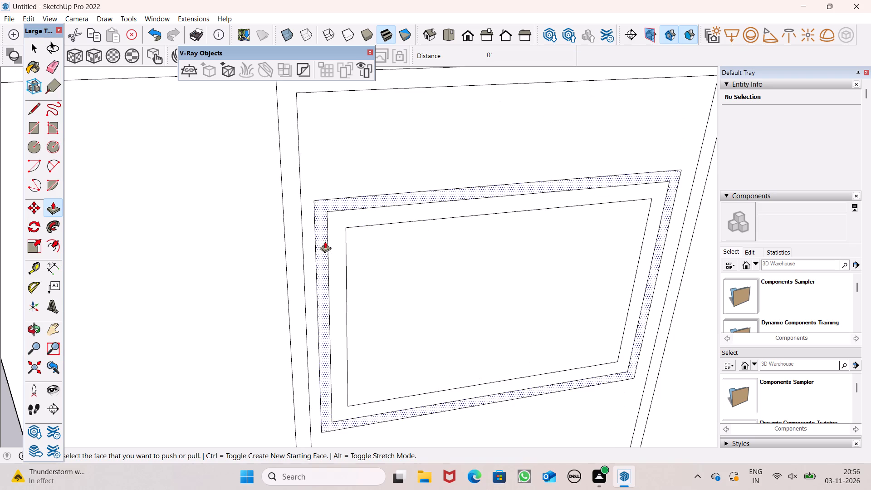
{"action": "left_click_drag", "start_coordinate": [324, 240], "coordinate": [325, 249]}
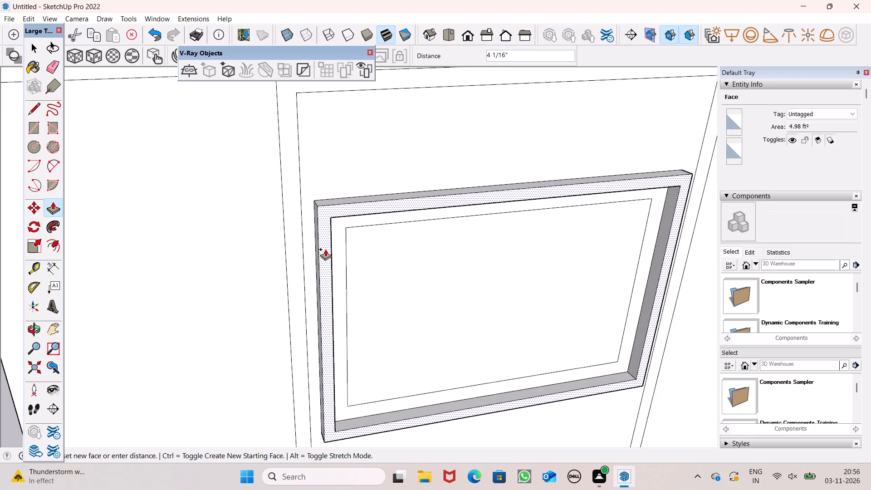
{"action": "left_click_drag", "start_coordinate": [325, 249], "coordinate": [325, 247]}
{"action": "middle_click_drag", "start_coordinate": [356, 281], "coordinate": [317, 278]}
{"action": "left_click_drag", "start_coordinate": [316, 273], "coordinate": [317, 269]}
{"action": "middle_click_drag", "start_coordinate": [454, 320], "coordinate": [380, 305]}
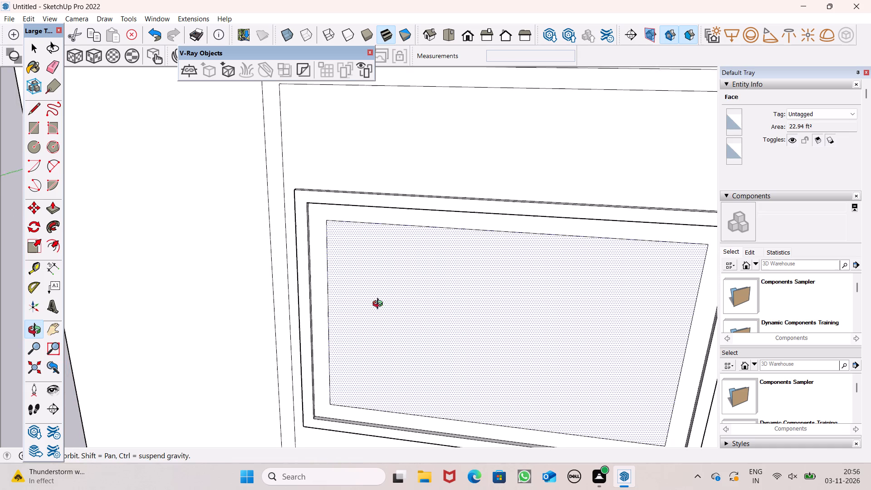
{"action": "middle_click_drag", "start_coordinate": [380, 305], "coordinate": [378, 303]}
Push the innermost rectangle through the full thickness of the front wall to cut the window opening.
{"action": "left_click_drag", "start_coordinate": [53, 214], "coordinate": [58, 213]}
{"action": "scroll", "coordinate": [308, 236], "scroll_direction": "down", "scroll_amount": 2}
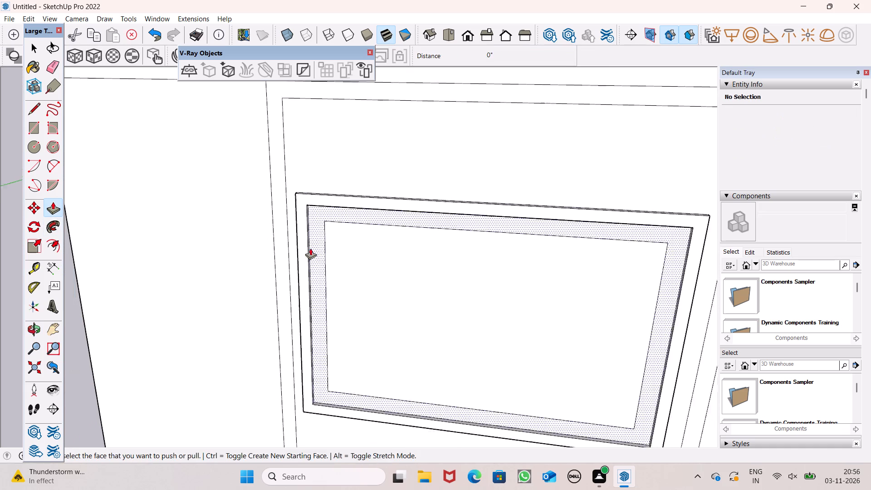
{"action": "middle_click_drag", "start_coordinate": [384, 318], "coordinate": [414, 326]}
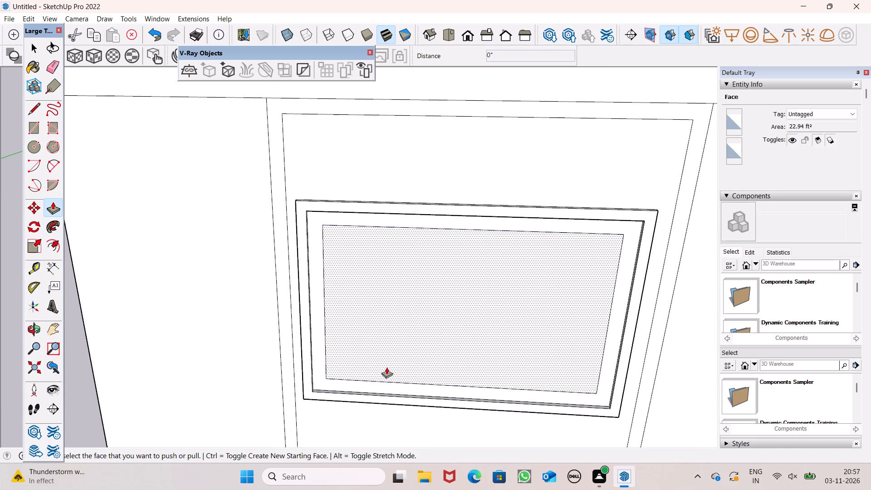
{"action": "left_click_drag", "start_coordinate": [377, 369], "coordinate": [417, 339]}
{"action": "scroll", "coordinate": [346, 332], "scroll_direction": "down", "scroll_amount": 4}
{"action": "middle_click_drag", "start_coordinate": [437, 338], "coordinate": [441, 315]}
{"action": "key", "text": "space"}
{"action": "scroll", "coordinate": [362, 272], "scroll_direction": "down", "scroll_amount": 1}
{"action": "middle_click_drag", "start_coordinate": [416, 322], "coordinate": [435, 276]}
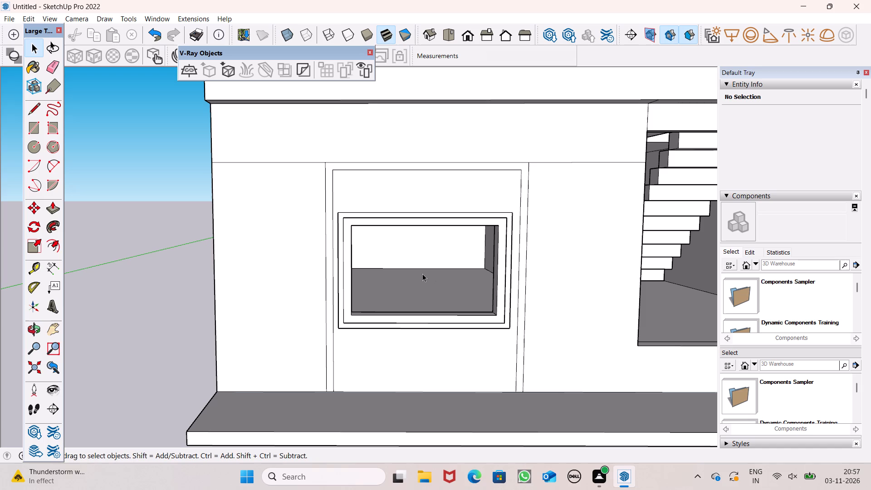
Draw a 2' vertical line from the staircase opening's lower corner nearest the window down to the wall's base edge.
{"action": "scroll", "coordinate": [307, 255], "scroll_direction": "down", "scroll_amount": 3}
{"action": "middle_click_drag", "start_coordinate": [415, 289], "coordinate": [410, 306]}
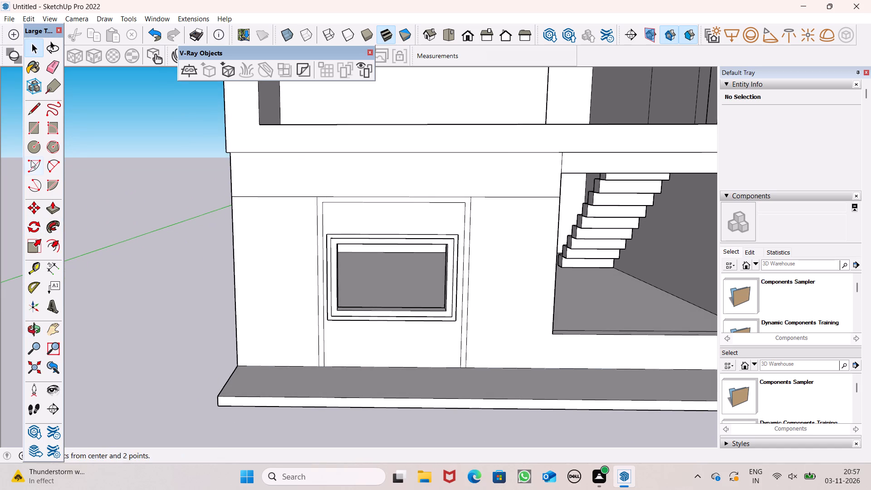
{"action": "left_click", "coordinate": [33, 114]}
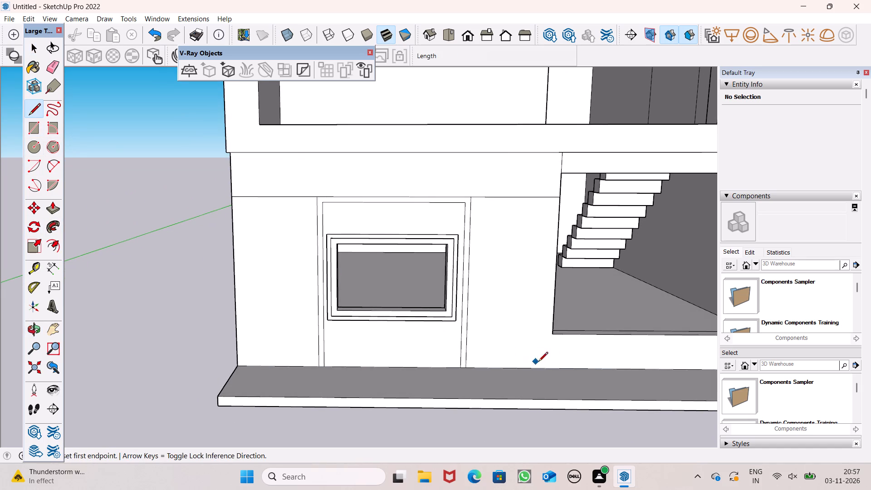
{"action": "scroll", "coordinate": [553, 368], "scroll_direction": "up", "scroll_amount": 5}
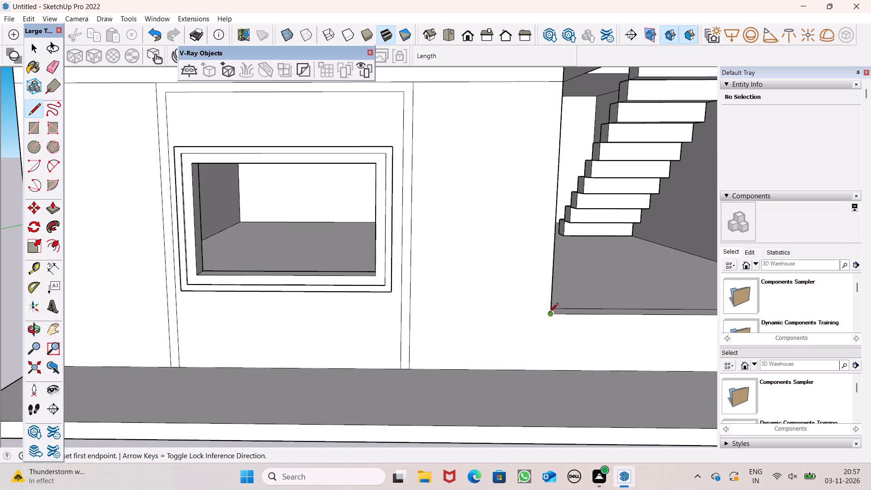
{"action": "left_click", "coordinate": [548, 316]}
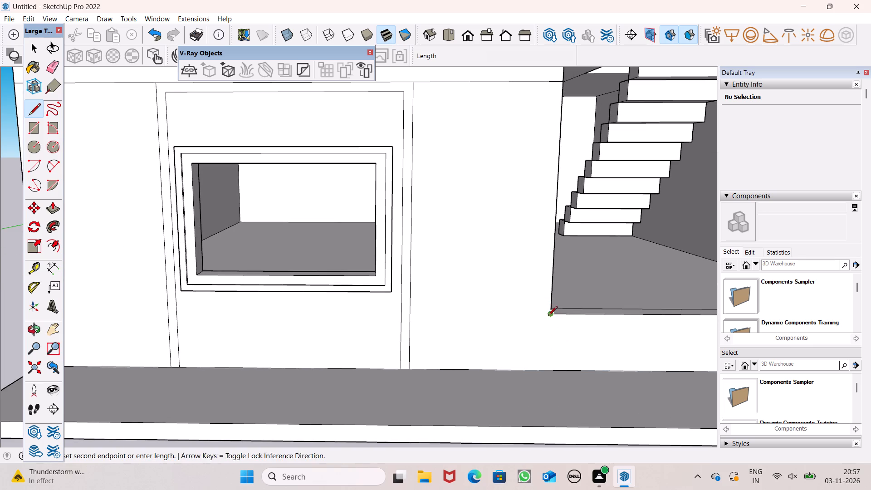
{"action": "left_click", "coordinate": [552, 370]}
{"action": "scroll", "coordinate": [546, 359], "scroll_direction": "down", "scroll_amount": 5}
{"action": "scroll", "coordinate": [382, 357], "scroll_direction": "down", "scroll_amount": 1}
{"action": "middle_click_drag", "start_coordinate": [370, 392], "coordinate": [374, 413]}
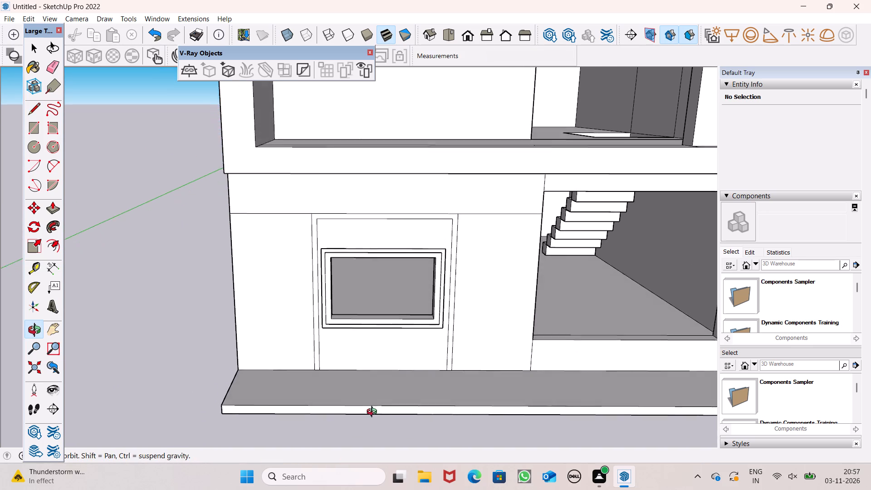
{"action": "middle_click_drag", "start_coordinate": [374, 413], "coordinate": [374, 413]}
{"action": "scroll", "coordinate": [231, 327], "scroll_direction": "up", "scroll_amount": 3}
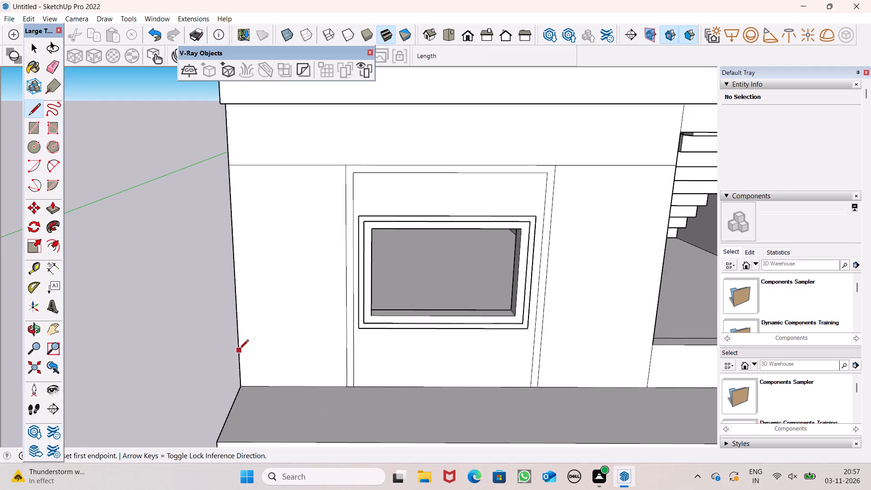
Draw horizontal lines about 4' 7 7/8" and 4' 9 1/4" long across the wall panels on either side of the frame, level with the staircase opening's lower corner.
{"action": "left_click", "coordinate": [239, 350]}
{"action": "left_click", "coordinate": [348, 345]}
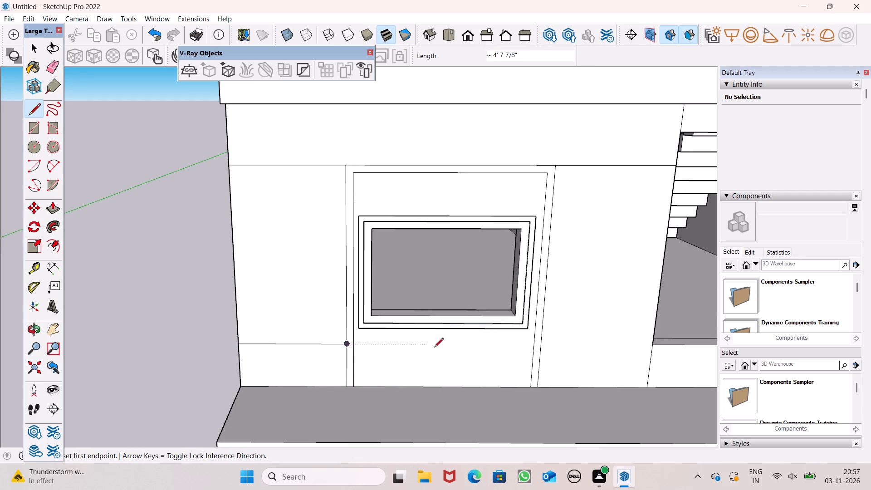
{"action": "left_click", "coordinate": [542, 344]}
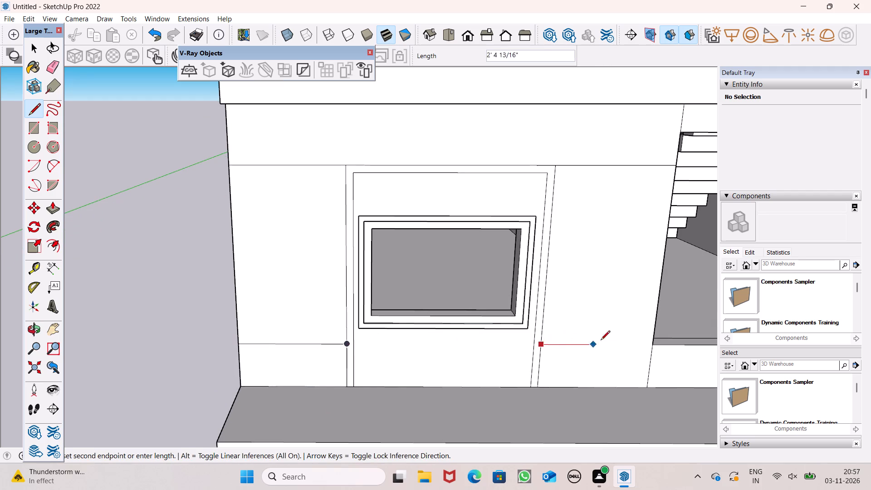
{"action": "left_click", "coordinate": [653, 341]}
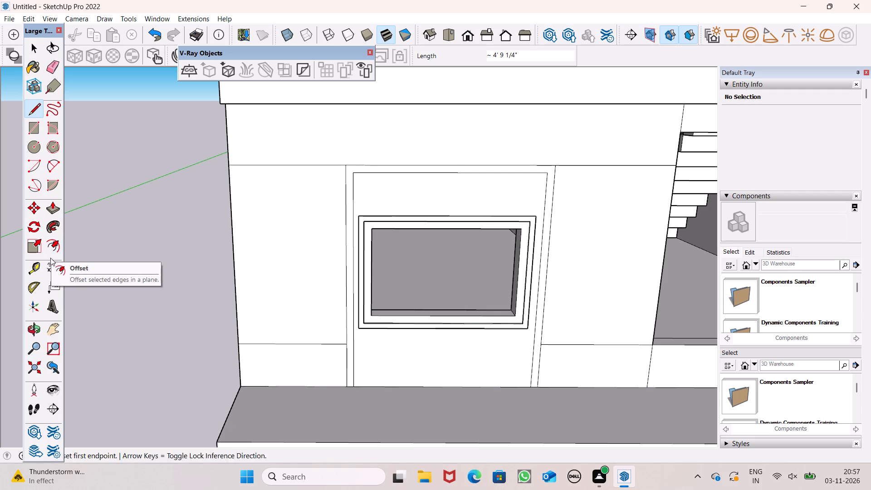
Pull the tall border strip surrounding the window bay out from the front wall by about 2 1/4".
{"action": "middle_click_drag", "start_coordinate": [99, 289], "coordinate": [103, 332]}
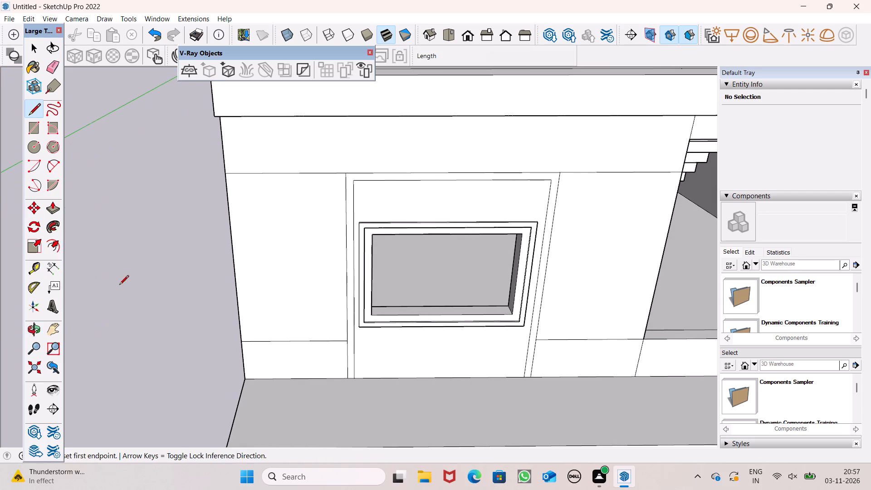
{"action": "left_click", "coordinate": [55, 207]}
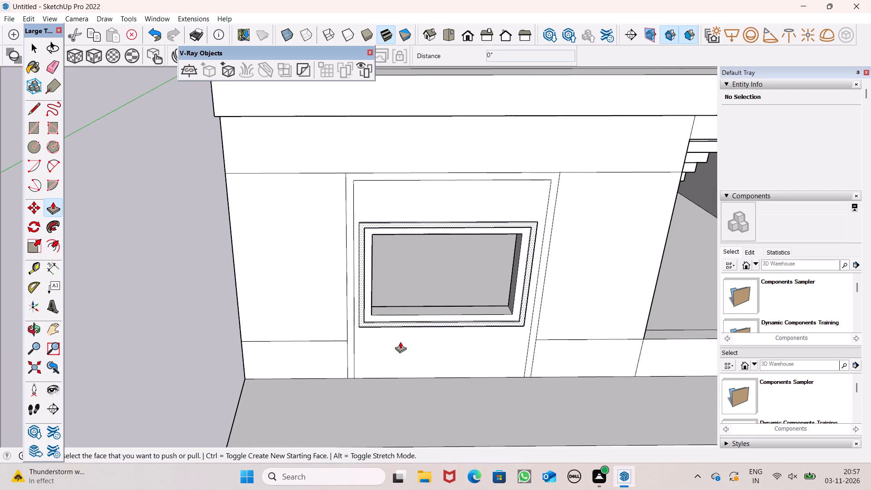
{"action": "middle_click_drag", "start_coordinate": [400, 343], "coordinate": [391, 391]}
{"action": "scroll", "coordinate": [355, 336], "scroll_direction": "up", "scroll_amount": 4}
{"action": "scroll", "coordinate": [344, 346], "scroll_direction": "down", "scroll_amount": 4}
{"action": "middle_click_drag", "start_coordinate": [344, 348], "coordinate": [346, 351]}
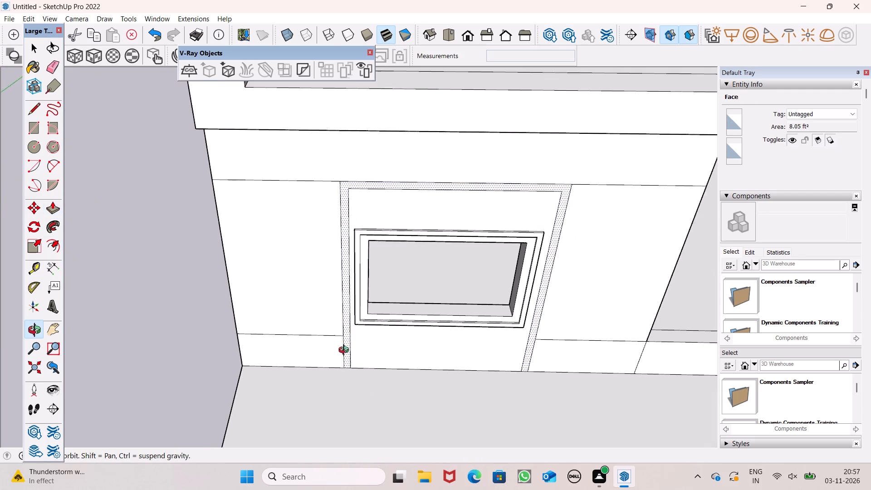
{"action": "middle_click_drag", "start_coordinate": [346, 351], "coordinate": [349, 366]}
{"action": "left_click", "coordinate": [347, 347]}
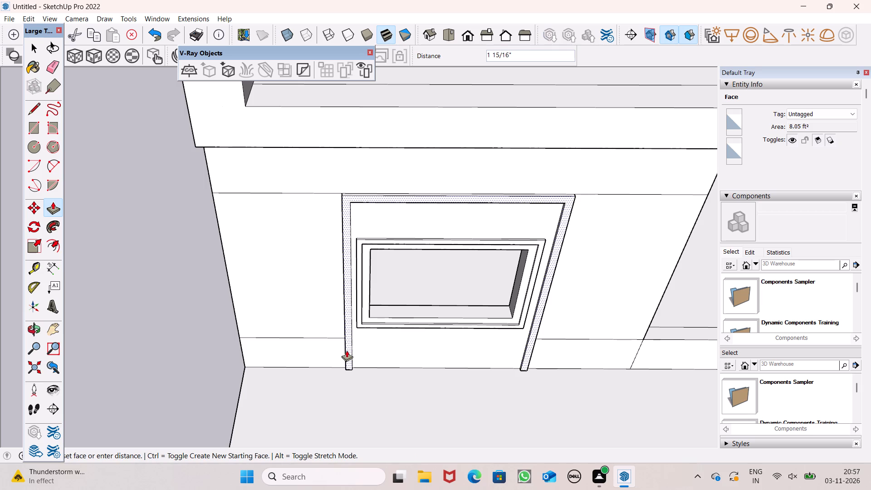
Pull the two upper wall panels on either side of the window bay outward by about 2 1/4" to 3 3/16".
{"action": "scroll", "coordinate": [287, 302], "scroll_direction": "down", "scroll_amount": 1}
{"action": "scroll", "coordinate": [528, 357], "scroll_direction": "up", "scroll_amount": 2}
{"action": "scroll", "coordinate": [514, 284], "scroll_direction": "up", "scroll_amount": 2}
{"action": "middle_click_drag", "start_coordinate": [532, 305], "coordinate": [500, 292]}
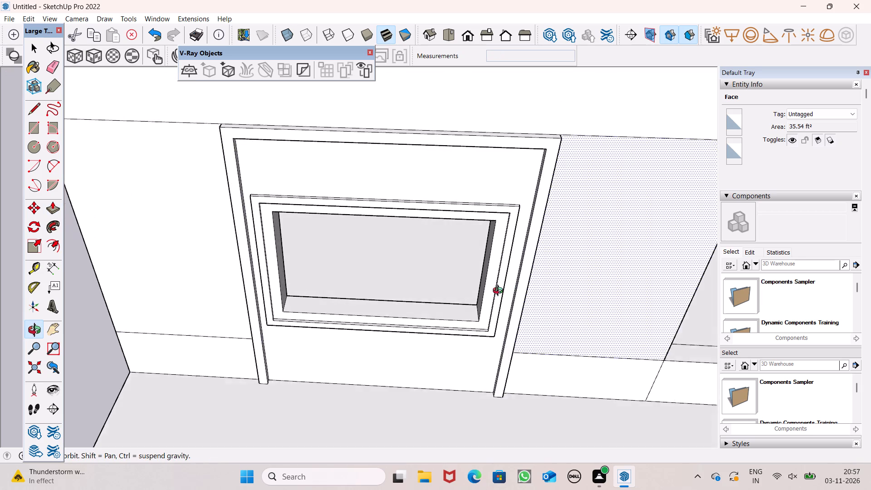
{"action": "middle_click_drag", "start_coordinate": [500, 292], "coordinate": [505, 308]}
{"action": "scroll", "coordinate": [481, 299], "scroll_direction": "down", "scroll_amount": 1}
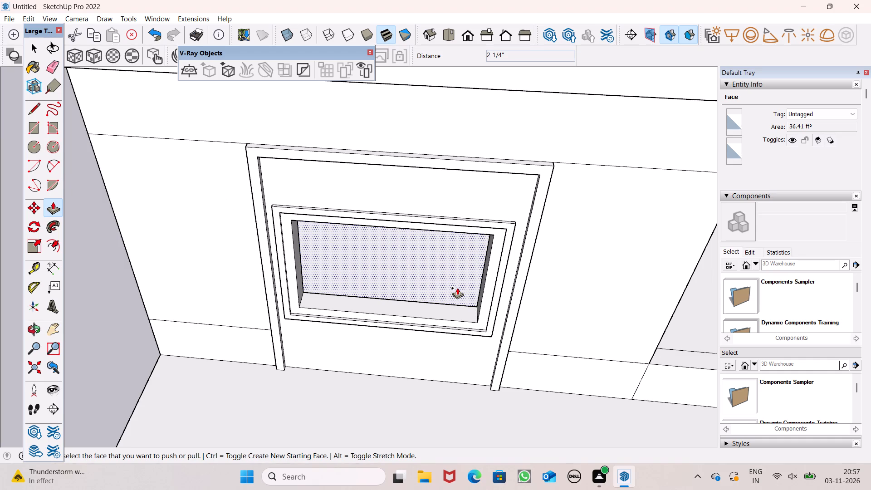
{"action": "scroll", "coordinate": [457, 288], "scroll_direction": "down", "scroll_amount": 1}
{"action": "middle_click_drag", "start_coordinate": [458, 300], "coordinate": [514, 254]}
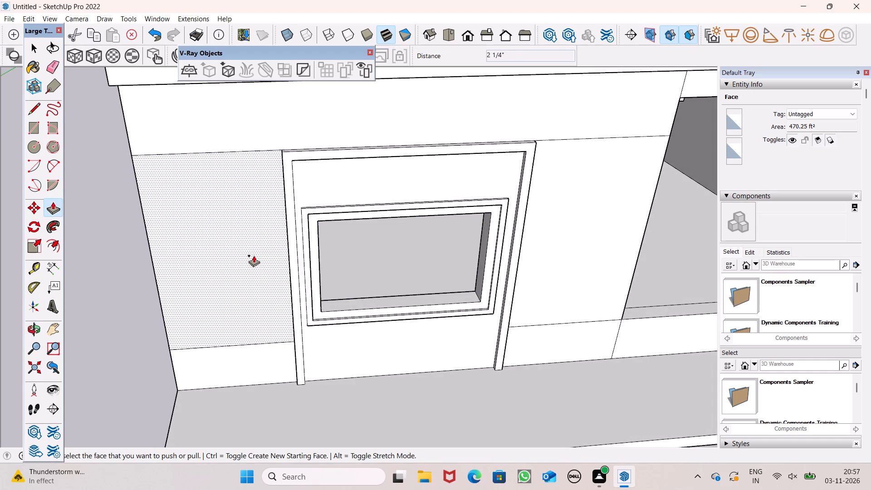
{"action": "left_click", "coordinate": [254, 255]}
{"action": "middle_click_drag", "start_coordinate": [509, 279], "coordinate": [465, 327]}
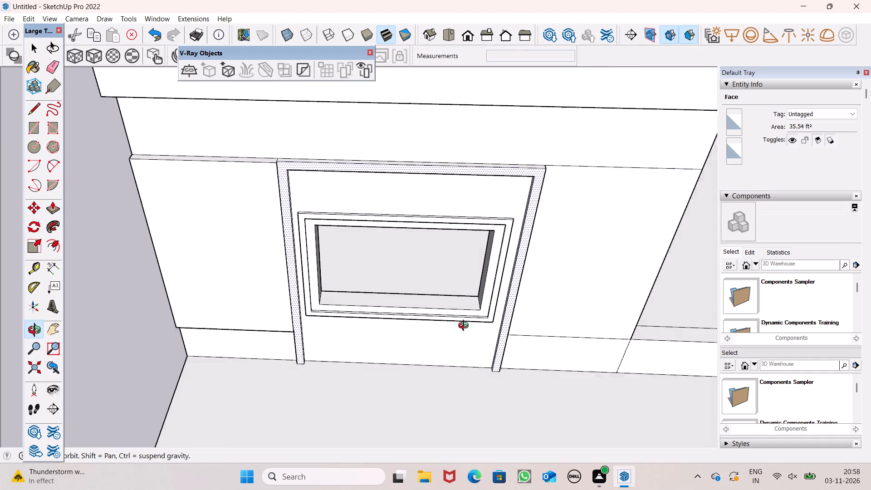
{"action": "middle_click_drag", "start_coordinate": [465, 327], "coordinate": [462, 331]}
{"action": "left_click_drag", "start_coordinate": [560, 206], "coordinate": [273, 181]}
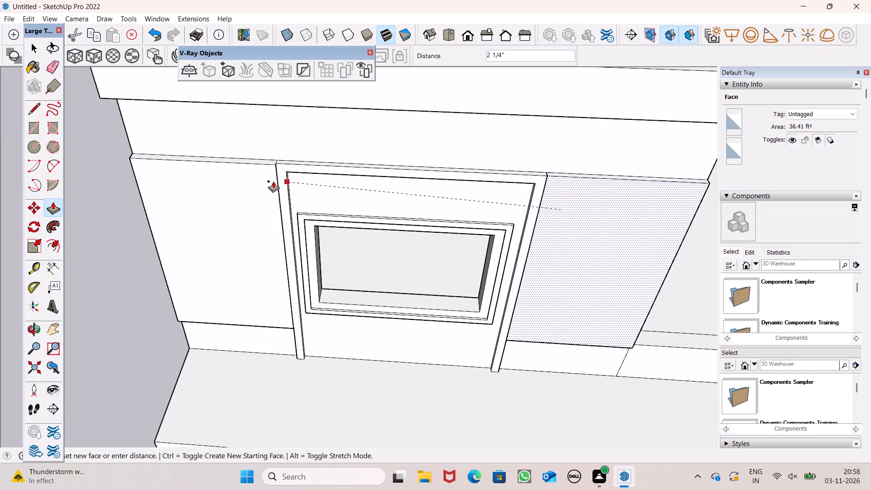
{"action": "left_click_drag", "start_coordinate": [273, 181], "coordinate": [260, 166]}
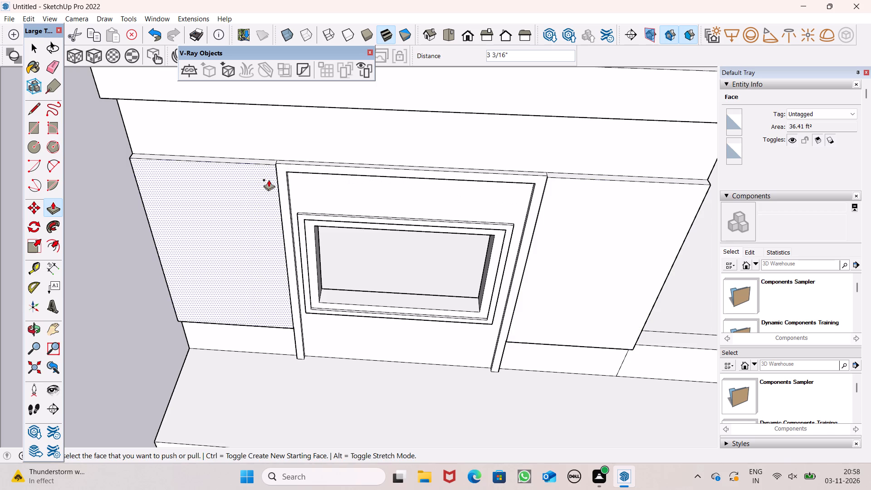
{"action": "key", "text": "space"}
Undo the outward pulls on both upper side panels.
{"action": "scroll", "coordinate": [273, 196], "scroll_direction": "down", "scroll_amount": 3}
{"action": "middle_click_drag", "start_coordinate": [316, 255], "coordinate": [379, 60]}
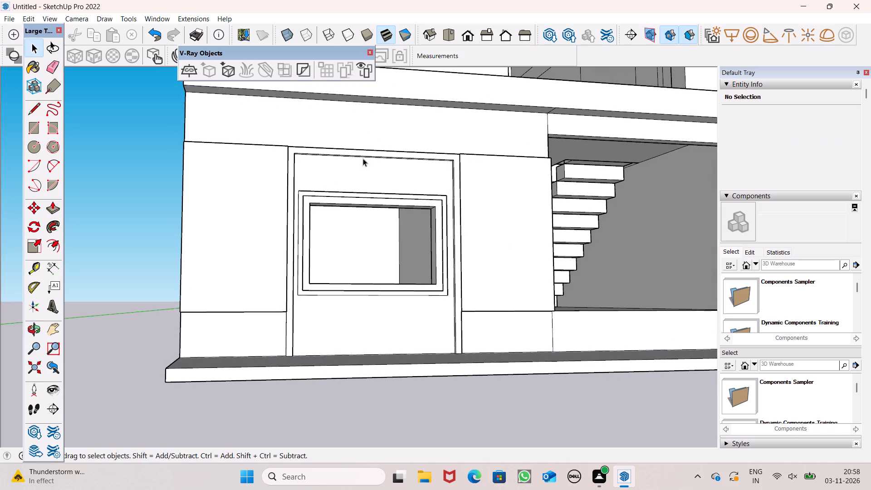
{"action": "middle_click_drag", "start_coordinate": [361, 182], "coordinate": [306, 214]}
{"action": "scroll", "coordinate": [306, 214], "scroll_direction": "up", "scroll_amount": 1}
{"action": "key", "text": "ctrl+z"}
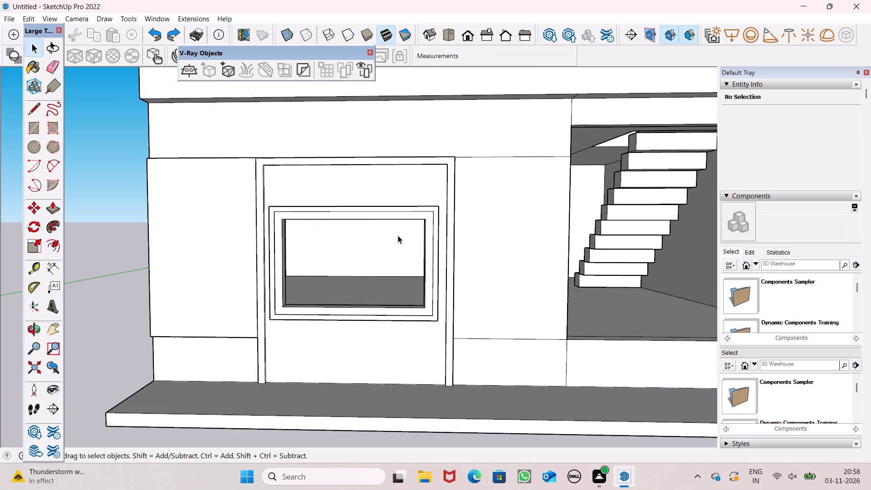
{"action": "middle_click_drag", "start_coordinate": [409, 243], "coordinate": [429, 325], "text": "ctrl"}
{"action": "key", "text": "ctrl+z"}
Push the two low wall panels on either side of the window bay inward by about 2" to 3" to form base recesses.
{"action": "middle_click_drag", "start_coordinate": [440, 299], "coordinate": [503, 320]}
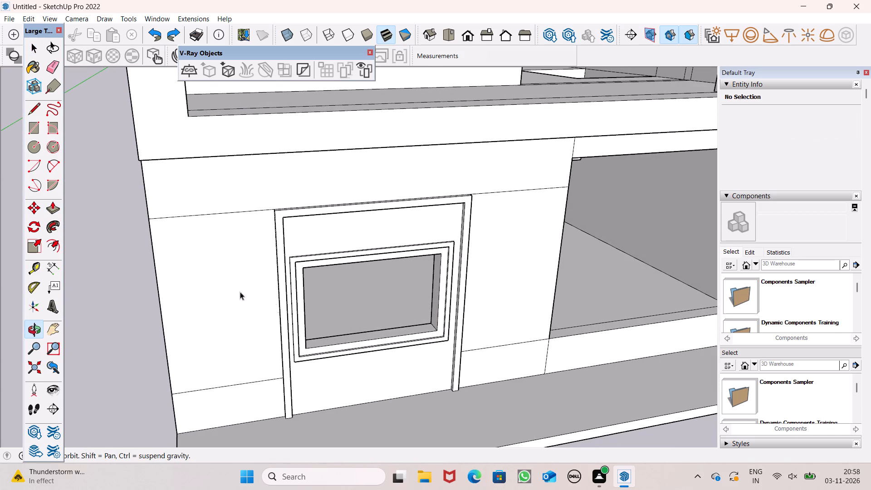
{"action": "middle_click_drag", "start_coordinate": [380, 326], "coordinate": [358, 328]}
{"action": "scroll", "coordinate": [499, 240], "scroll_direction": "down", "scroll_amount": 3}
{"action": "middle_click_drag", "start_coordinate": [465, 249], "coordinate": [462, 256]}
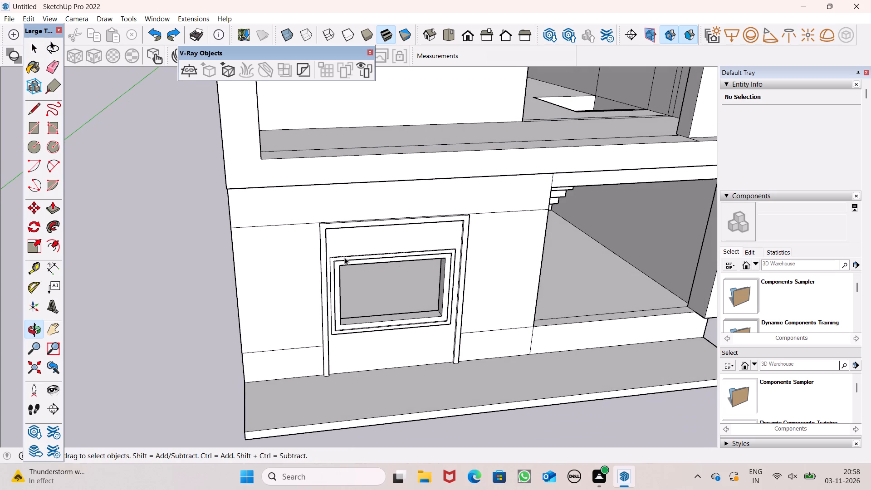
{"action": "left_click", "coordinate": [49, 209]}
{"action": "scroll", "coordinate": [245, 344], "scroll_direction": "up", "scroll_amount": 5}
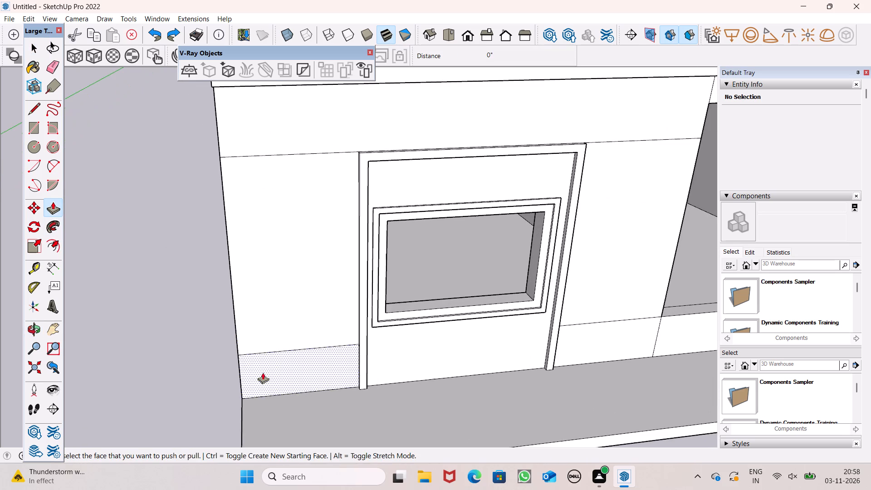
{"action": "left_click", "coordinate": [272, 383]}
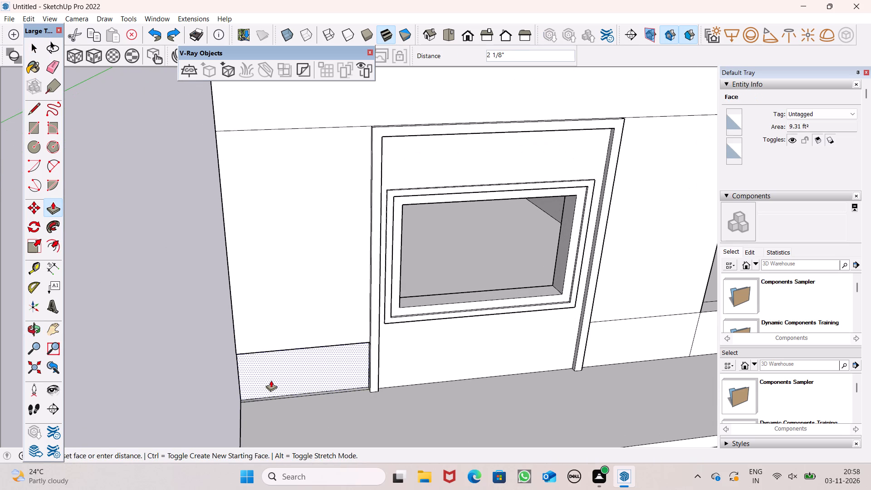
{"action": "scroll", "coordinate": [237, 316], "scroll_direction": "down", "scroll_amount": 2}
{"action": "middle_click_drag", "start_coordinate": [333, 343], "coordinate": [293, 364]}
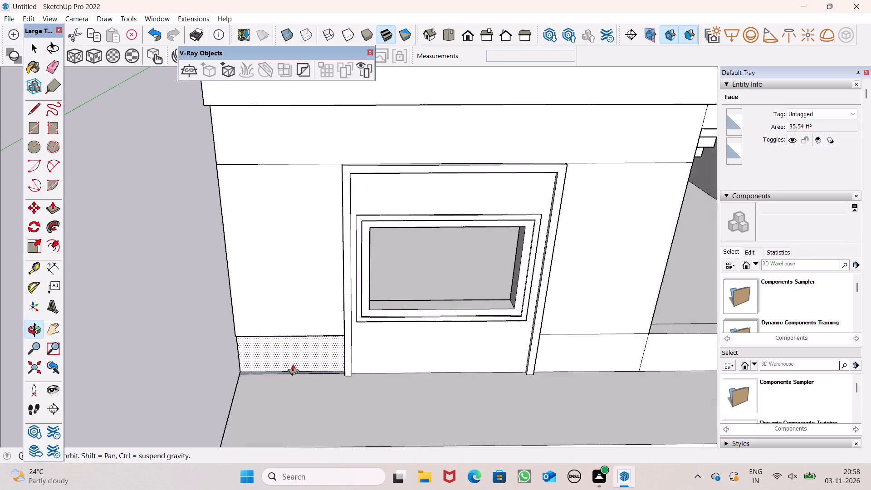
{"action": "middle_click_drag", "start_coordinate": [293, 364], "coordinate": [293, 362]}
{"action": "scroll", "coordinate": [522, 388], "scroll_direction": "up", "scroll_amount": 4}
{"action": "left_click_drag", "start_coordinate": [554, 353], "coordinate": [554, 346]}
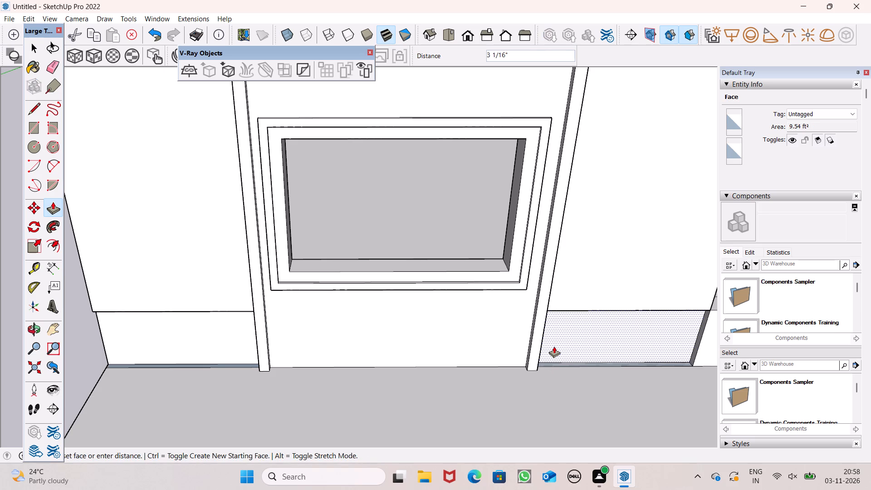
{"action": "left_click_drag", "start_coordinate": [554, 346], "coordinate": [553, 348]}
{"action": "scroll", "coordinate": [469, 327], "scroll_direction": "down", "scroll_amount": 7}
{"action": "key", "text": "space"}
{"action": "scroll", "coordinate": [429, 336], "scroll_direction": "down", "scroll_amount": 3}
{"action": "middle_click_drag", "start_coordinate": [376, 351], "coordinate": [373, 326]}
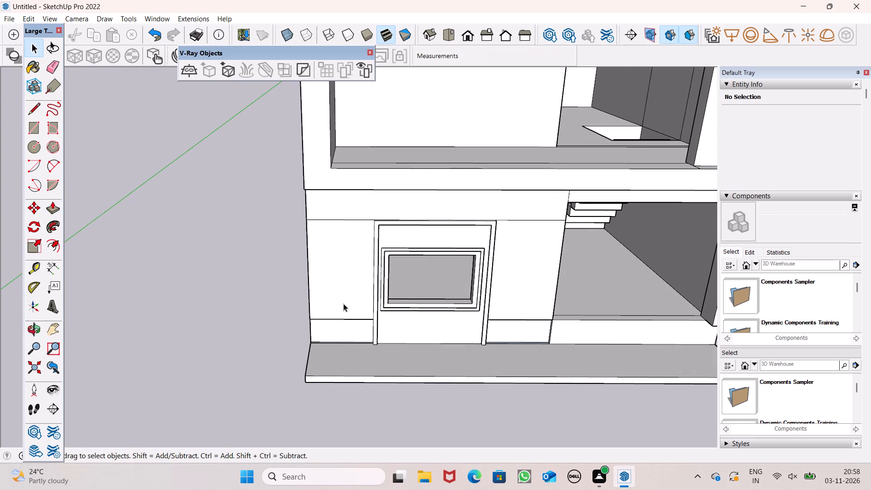
Draw a horizontal line about 4' 7 7/8" long across the outer-corner side panel, a short distance below its upper edge.
{"action": "left_click", "coordinate": [34, 113]}
{"action": "scroll", "coordinate": [350, 252], "scroll_direction": "up", "scroll_amount": 5}
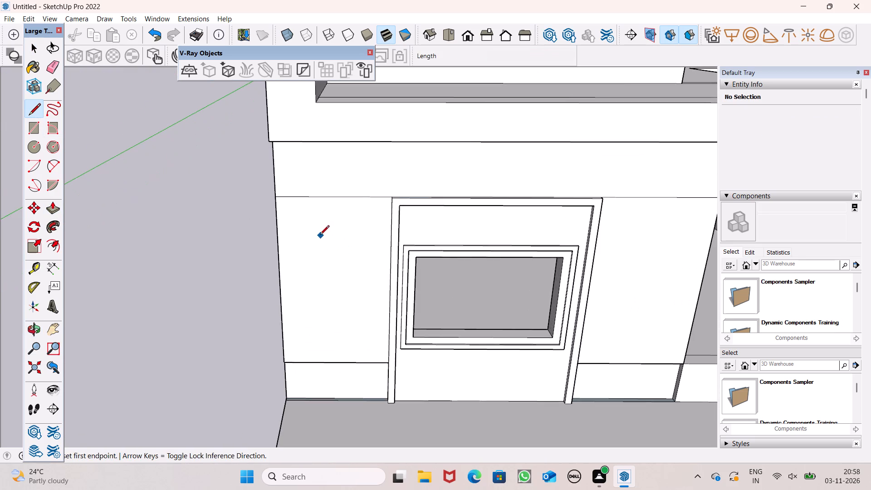
{"action": "scroll", "coordinate": [317, 235], "scroll_direction": "up", "scroll_amount": 1}
{"action": "middle_click_drag", "start_coordinate": [322, 238], "coordinate": [354, 185]}
{"action": "scroll", "coordinate": [291, 186], "scroll_direction": "up", "scroll_amount": 6}
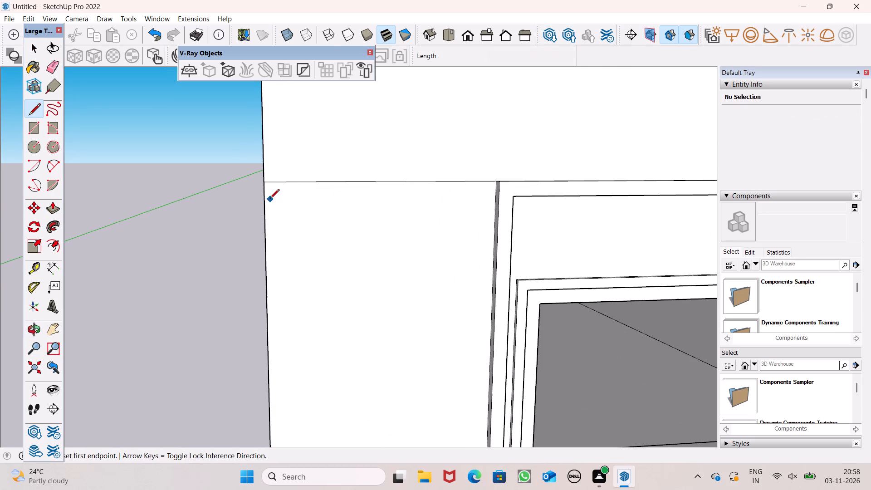
{"action": "left_click", "coordinate": [262, 217]}
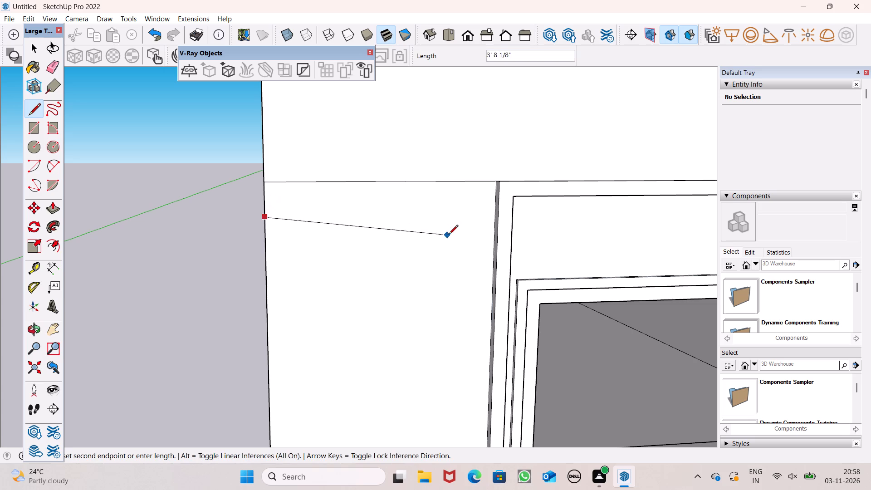
{"action": "left_click", "coordinate": [494, 219]}
{"action": "key", "text": "space"}
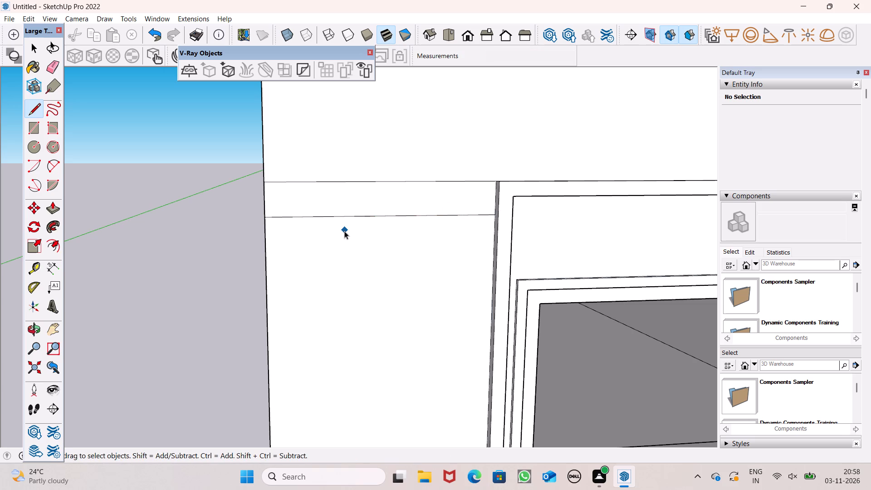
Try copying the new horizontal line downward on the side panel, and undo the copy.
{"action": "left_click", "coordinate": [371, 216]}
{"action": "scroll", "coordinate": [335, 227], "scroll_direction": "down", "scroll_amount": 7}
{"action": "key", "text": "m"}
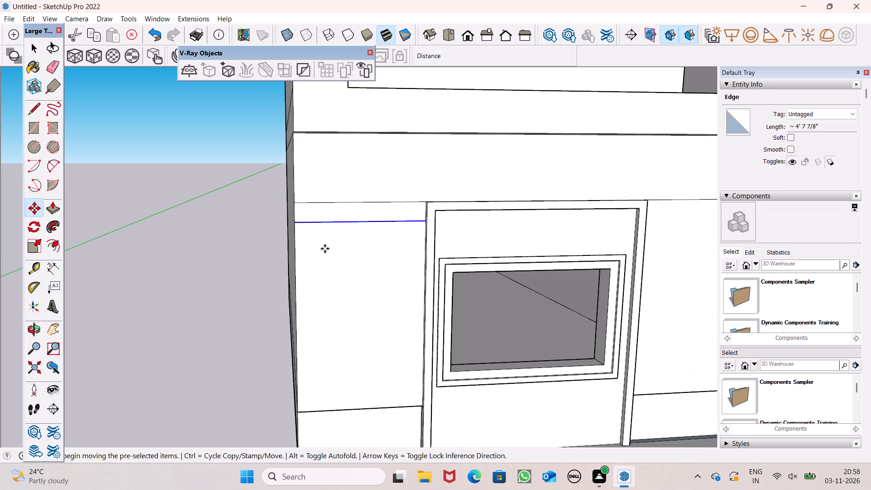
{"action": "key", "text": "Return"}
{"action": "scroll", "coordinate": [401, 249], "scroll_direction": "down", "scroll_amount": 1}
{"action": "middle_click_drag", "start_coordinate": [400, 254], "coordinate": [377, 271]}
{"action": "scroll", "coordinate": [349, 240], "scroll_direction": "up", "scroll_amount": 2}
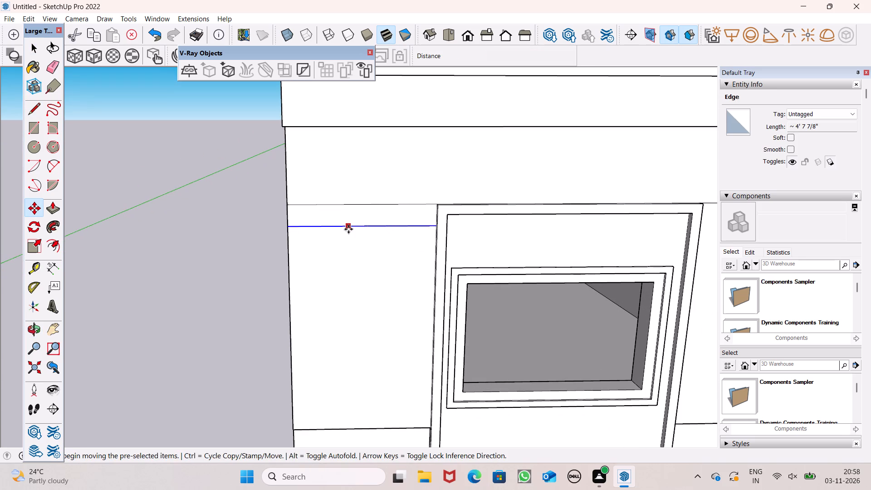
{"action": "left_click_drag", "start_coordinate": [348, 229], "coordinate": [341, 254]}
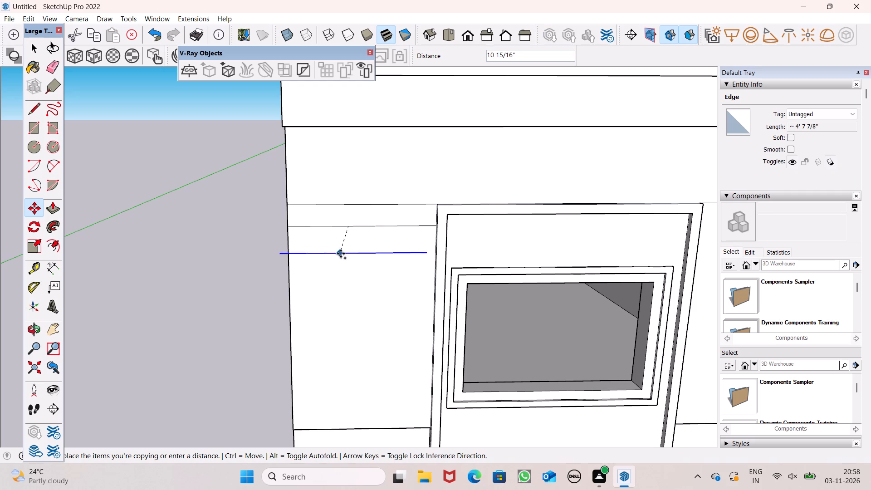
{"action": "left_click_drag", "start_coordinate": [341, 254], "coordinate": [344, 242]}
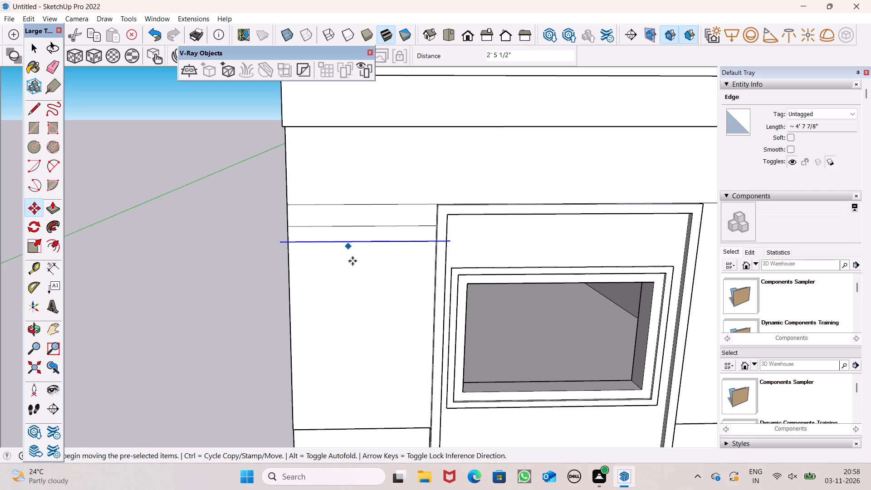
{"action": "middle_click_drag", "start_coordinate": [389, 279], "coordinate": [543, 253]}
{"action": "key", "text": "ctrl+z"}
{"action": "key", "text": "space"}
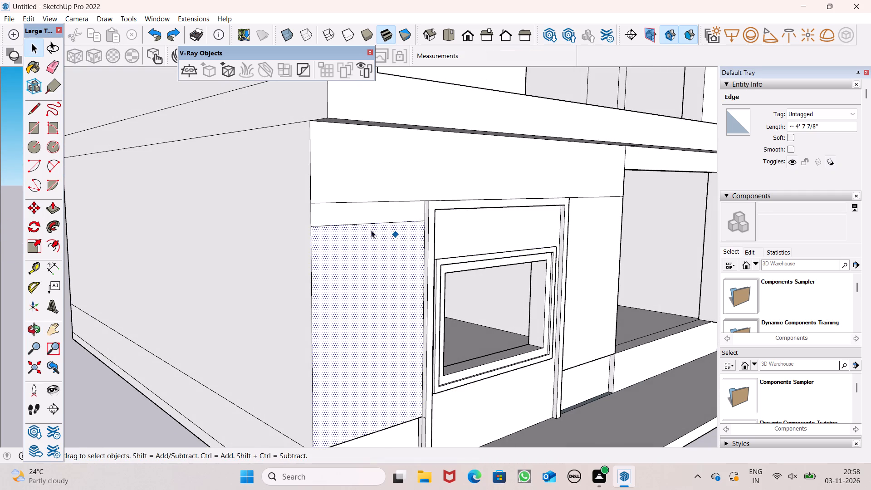
Copy the horizontal line on the outer-corner side panel downward by about 8 5/16" and repeat it as 22 evenly spaced copies.
{"action": "left_click", "coordinate": [360, 223]}
{"action": "key", "text": "m"}
{"action": "key", "text": "Return"}
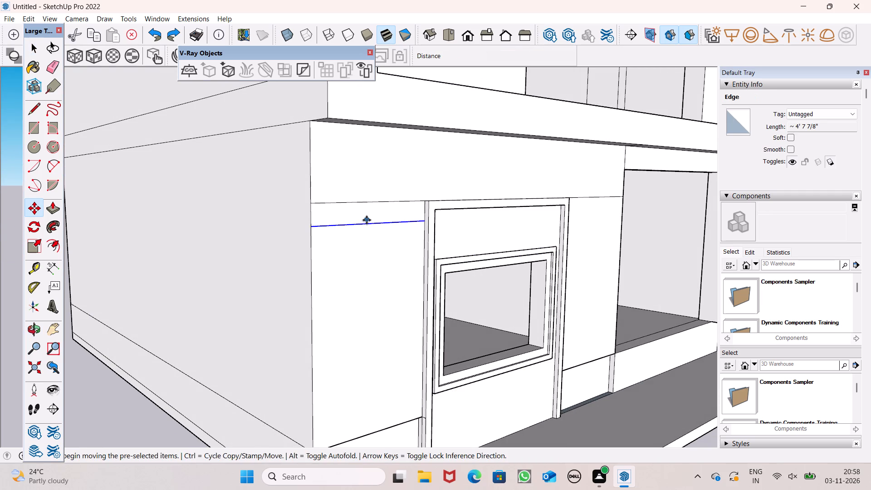
{"action": "scroll", "coordinate": [367, 220], "scroll_direction": "up", "scroll_amount": 3}
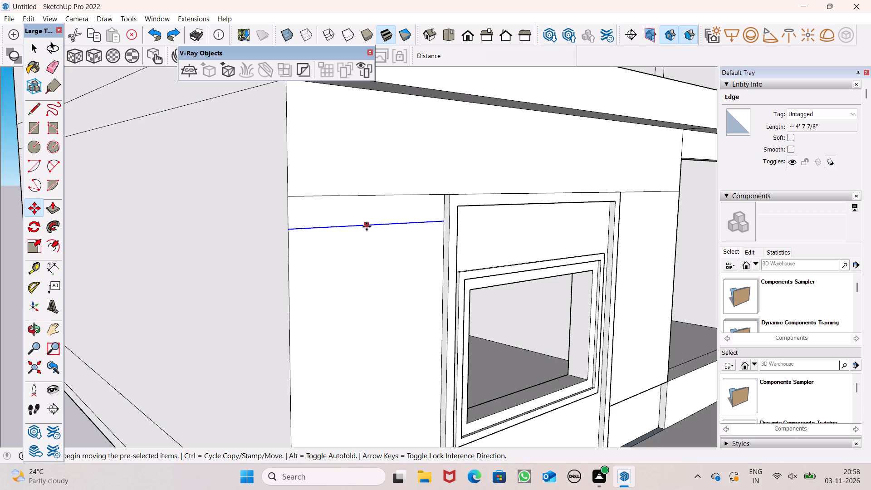
{"action": "left_click_drag", "start_coordinate": [367, 226], "coordinate": [366, 255]}
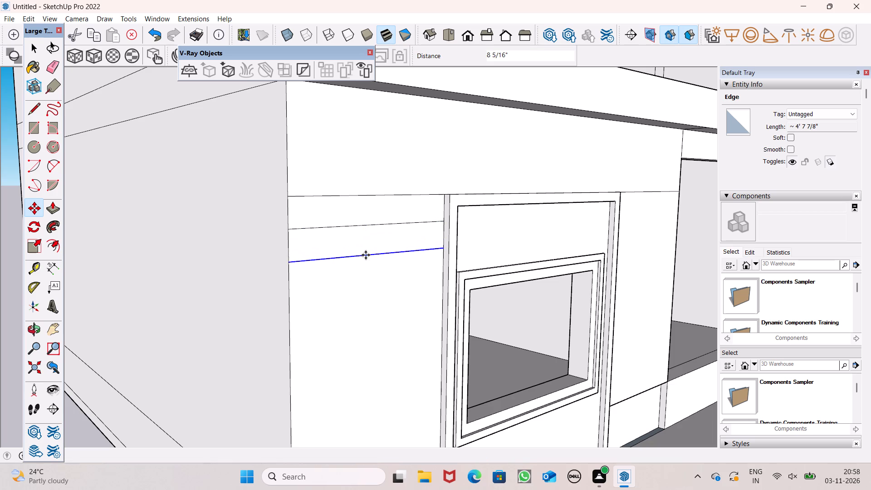
{"action": "key", "text": "shift+asterisk"}
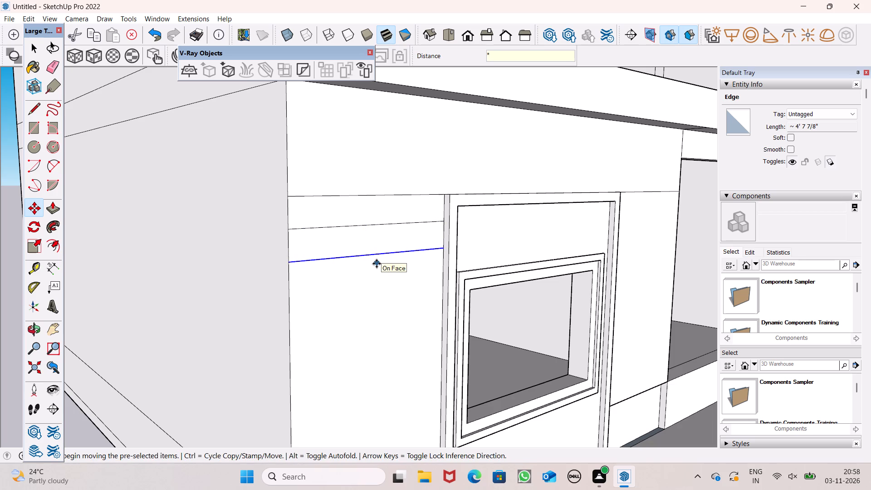
{"action": "key", "text": "2"}
{"action": "key", "text": "2"}
{"action": "key", "text": "Return"}
{"action": "key", "text": "space"}
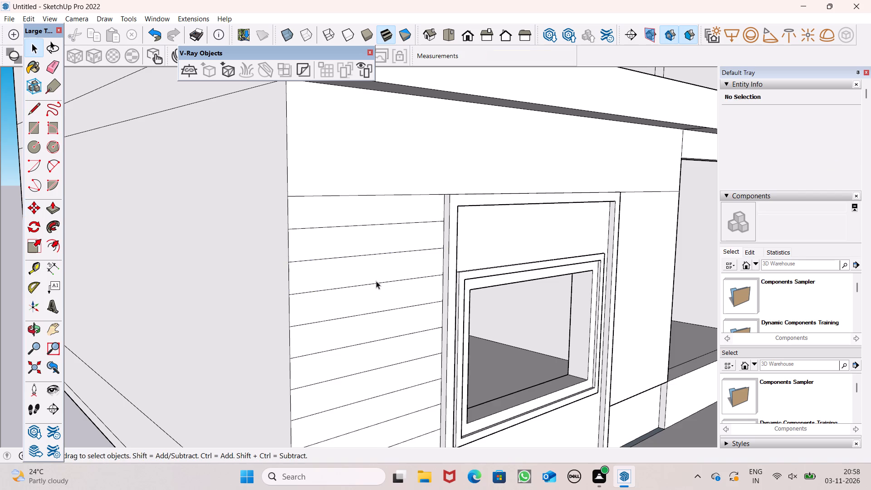
Delete the surplus line copies hanging below the floor slab under the side panel.
{"action": "scroll", "coordinate": [344, 237], "scroll_direction": "down", "scroll_amount": 7}
{"action": "scroll", "coordinate": [323, 175], "scroll_direction": "down", "scroll_amount": 2}
{"action": "middle_click_drag", "start_coordinate": [389, 265], "coordinate": [398, 167]}
{"action": "scroll", "coordinate": [393, 181], "scroll_direction": "down", "scroll_amount": 6}
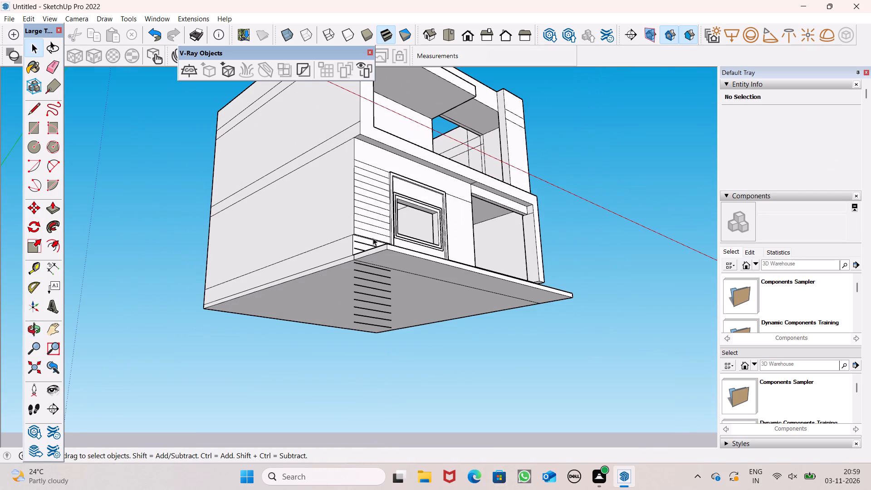
{"action": "middle_click_drag", "start_coordinate": [427, 301], "coordinate": [780, 289]}
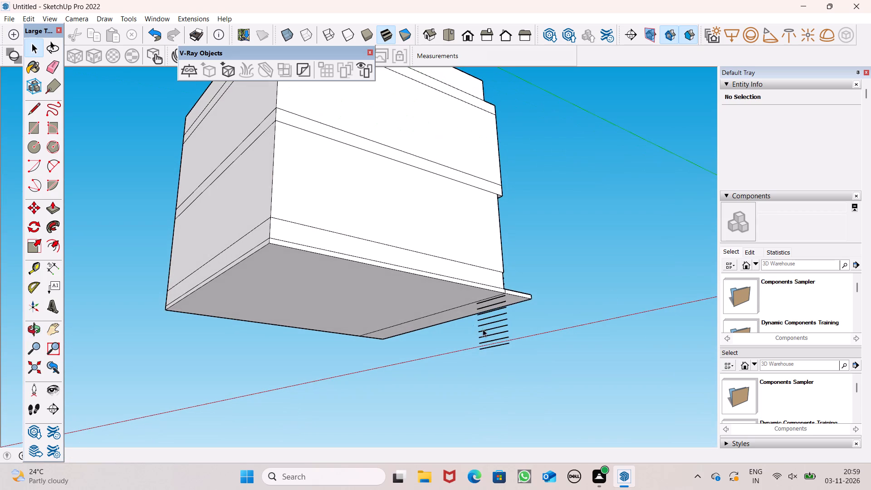
{"action": "scroll", "coordinate": [488, 329], "scroll_direction": "up", "scroll_amount": 6}
{"action": "left_click_drag", "start_coordinate": [455, 310], "coordinate": [583, 384]}
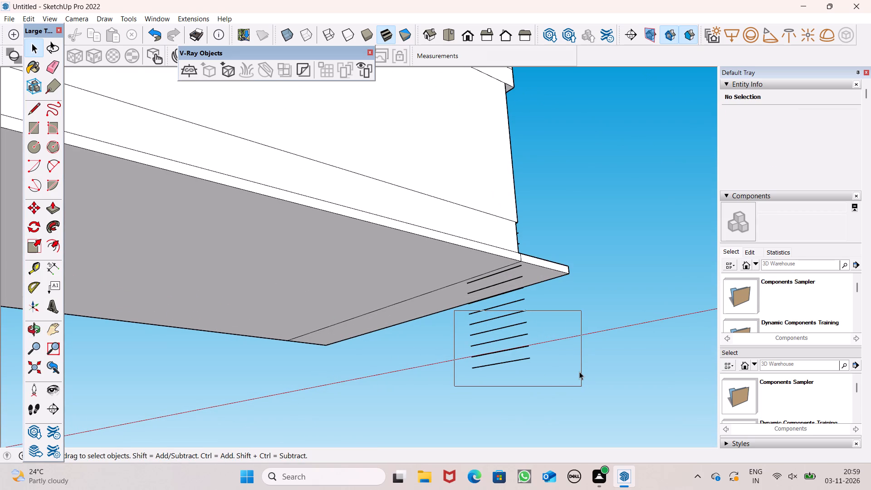
{"action": "key", "text": "Delete"}
{"action": "left_click_drag", "start_coordinate": [465, 283], "coordinate": [552, 319]}
{"action": "key", "text": "Delete"}
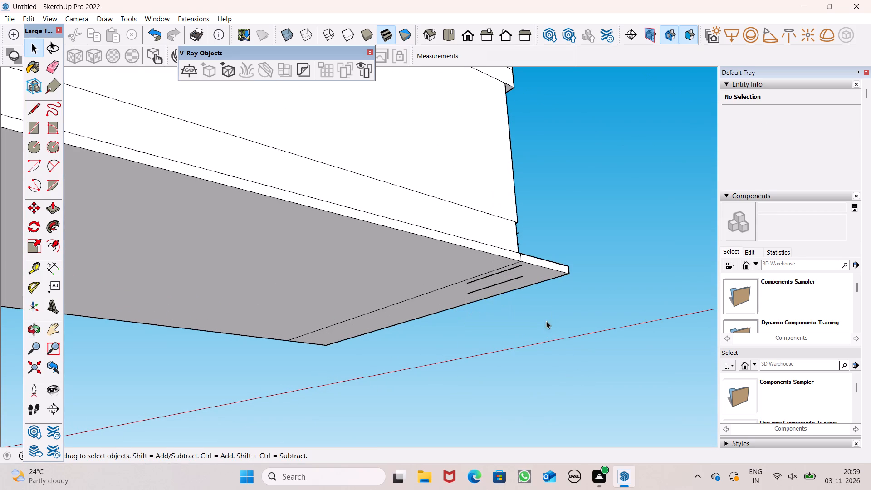
{"action": "scroll", "coordinate": [474, 284], "scroll_direction": "up", "scroll_amount": 8}
{"action": "left_click", "coordinate": [487, 274]}
{"action": "key", "text": "Delete"}
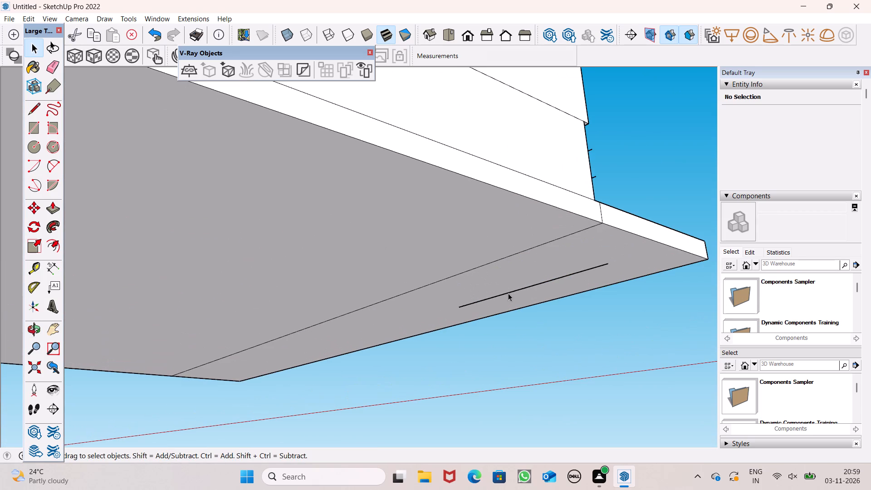
{"action": "left_click", "coordinate": [508, 293]}
{"action": "key", "text": "Delete"}
Delete the loose edge projecting beyond the wall corner above the floor slab.
{"action": "scroll", "coordinate": [508, 293], "scroll_direction": "down", "scroll_amount": 8}
{"action": "middle_click_drag", "start_coordinate": [519, 295], "coordinate": [391, 363]}
{"action": "scroll", "coordinate": [403, 306], "scroll_direction": "up", "scroll_amount": 7}
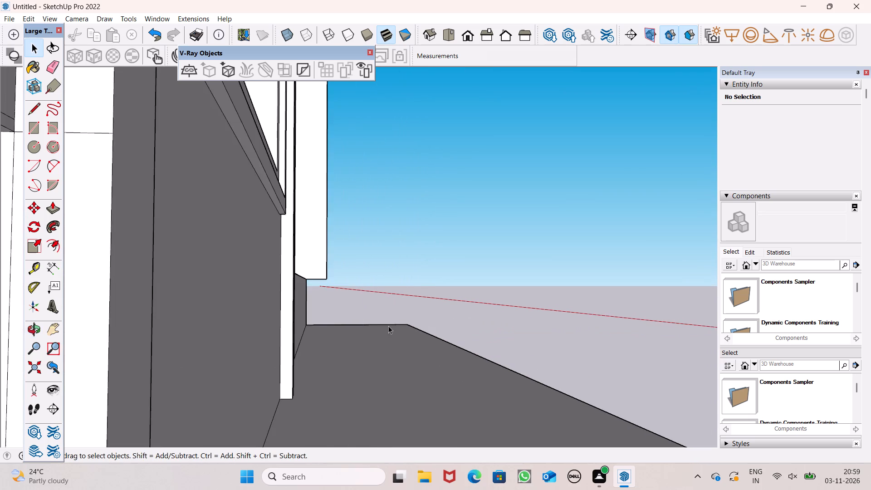
{"action": "scroll", "coordinate": [393, 321], "scroll_direction": "down", "scroll_amount": 4}
{"action": "scroll", "coordinate": [383, 352], "scroll_direction": "up", "scroll_amount": 7}
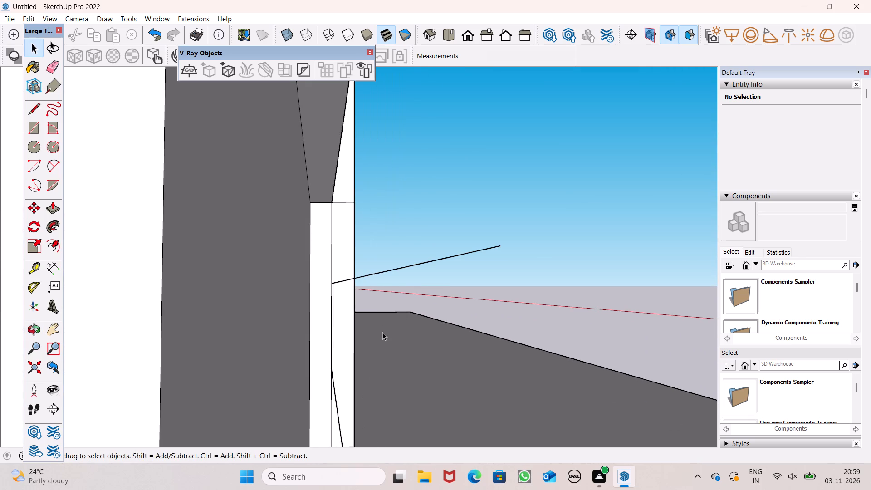
{"action": "left_click", "coordinate": [422, 260]}
{"action": "left_click", "coordinate": [424, 249]}
{"action": "left_click", "coordinate": [433, 261]}
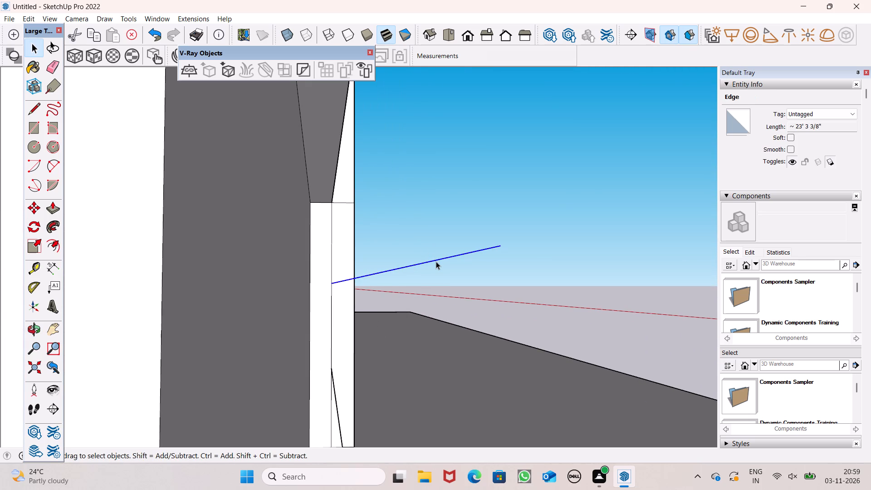
{"action": "key", "text": "Delete"}
Delete the short stray line sticking out from the wall corner over the floor slab.
{"action": "scroll", "coordinate": [461, 232], "scroll_direction": "down", "scroll_amount": 6}
{"action": "scroll", "coordinate": [469, 286], "scroll_direction": "up", "scroll_amount": 5}
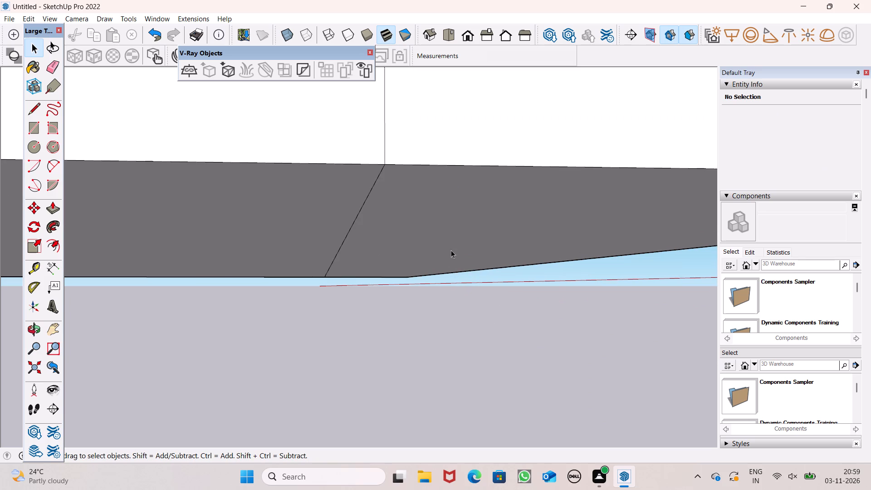
{"action": "scroll", "coordinate": [455, 254], "scroll_direction": "down", "scroll_amount": 4}
{"action": "middle_click_drag", "start_coordinate": [466, 265], "coordinate": [471, 311]}
{"action": "scroll", "coordinate": [463, 293], "scroll_direction": "up", "scroll_amount": 2}
{"action": "scroll", "coordinate": [456, 241], "scroll_direction": "down", "scroll_amount": 3}
{"action": "scroll", "coordinate": [462, 341], "scroll_direction": "up", "scroll_amount": 2}
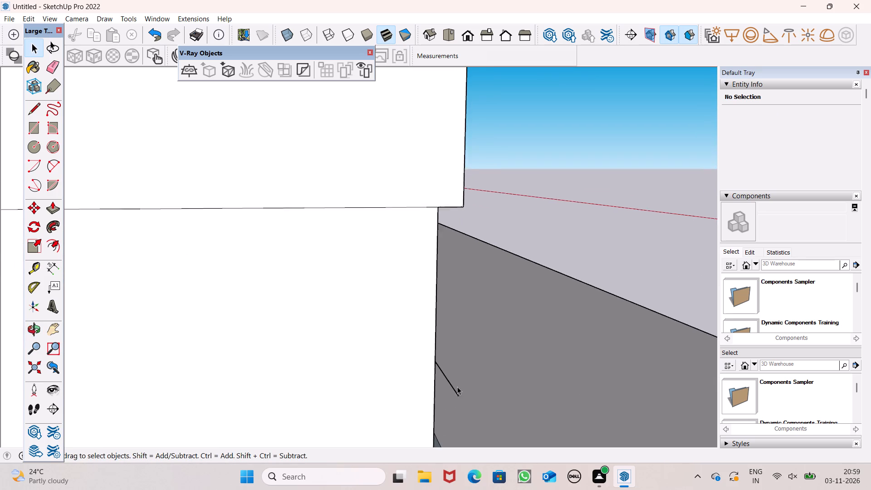
{"action": "scroll", "coordinate": [457, 387], "scroll_direction": "up", "scroll_amount": 2}
{"action": "left_click", "coordinate": [454, 388]}
{"action": "key", "text": "Delete"}
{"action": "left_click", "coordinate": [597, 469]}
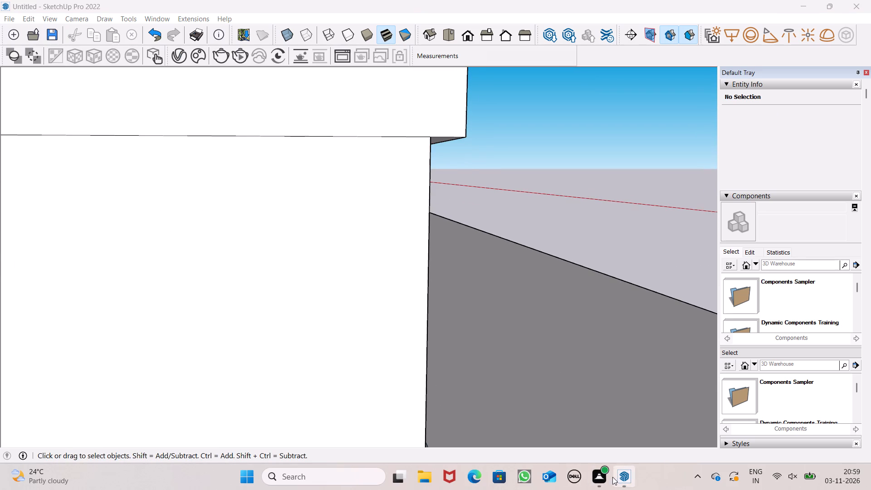
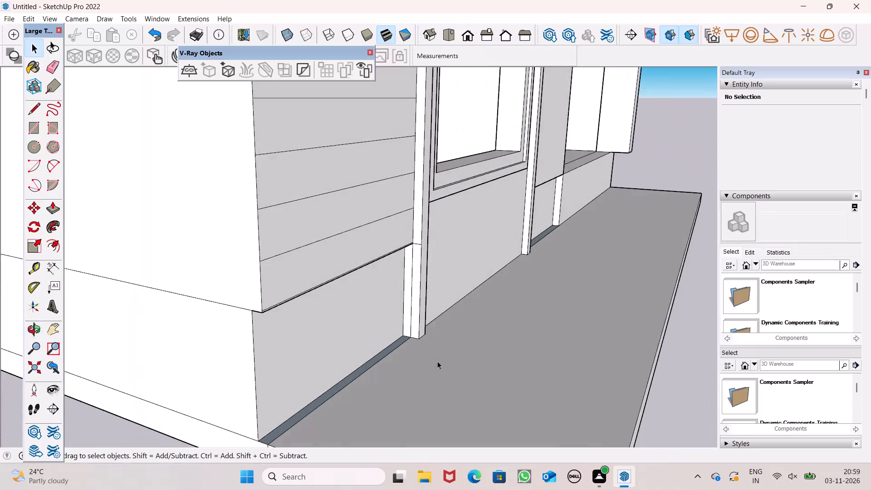
Delete the surplus line lying just above the bottom edge of the grooved outer-corner side panel.
{"action": "scroll", "coordinate": [450, 343], "scroll_direction": "down", "scroll_amount": 3}
{"action": "middle_click_drag", "start_coordinate": [475, 350], "coordinate": [394, 348]}
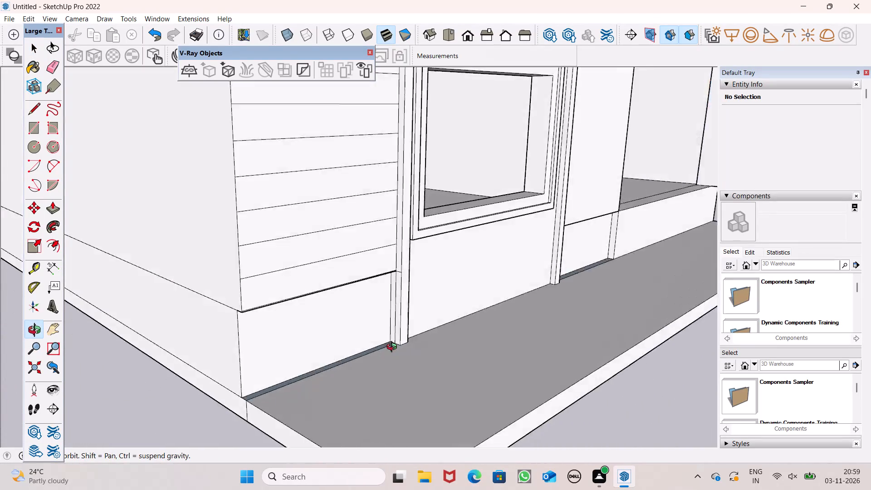
{"action": "middle_click_drag", "start_coordinate": [394, 348], "coordinate": [145, 350]}
{"action": "scroll", "coordinate": [166, 333], "scroll_direction": "down", "scroll_amount": 3}
{"action": "middle_click_drag", "start_coordinate": [181, 332], "coordinate": [543, 202]}
{"action": "scroll", "coordinate": [375, 244], "scroll_direction": "up", "scroll_amount": 7}
{"action": "scroll", "coordinate": [211, 134], "scroll_direction": "down", "scroll_amount": 1}
{"action": "middle_click_drag", "start_coordinate": [215, 137], "coordinate": [215, 137]}
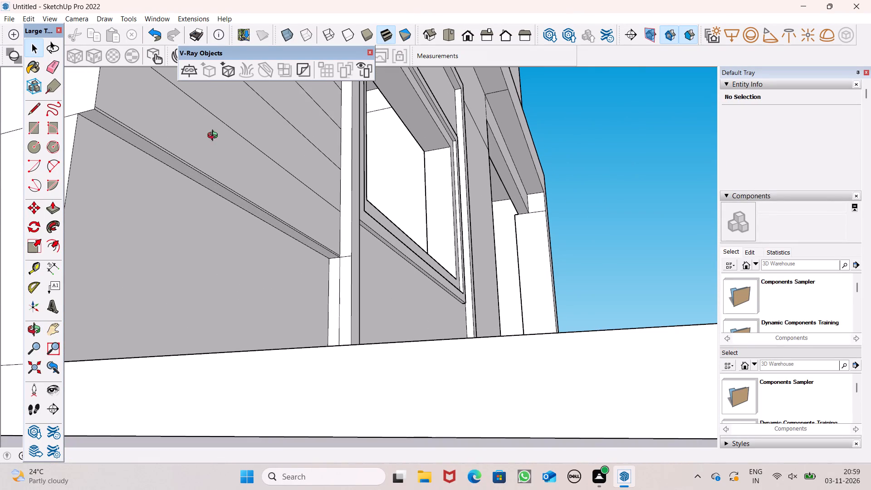
{"action": "middle_click_drag", "start_coordinate": [215, 137], "coordinate": [240, 142]}
{"action": "scroll", "coordinate": [127, 135], "scroll_direction": "up", "scroll_amount": 7}
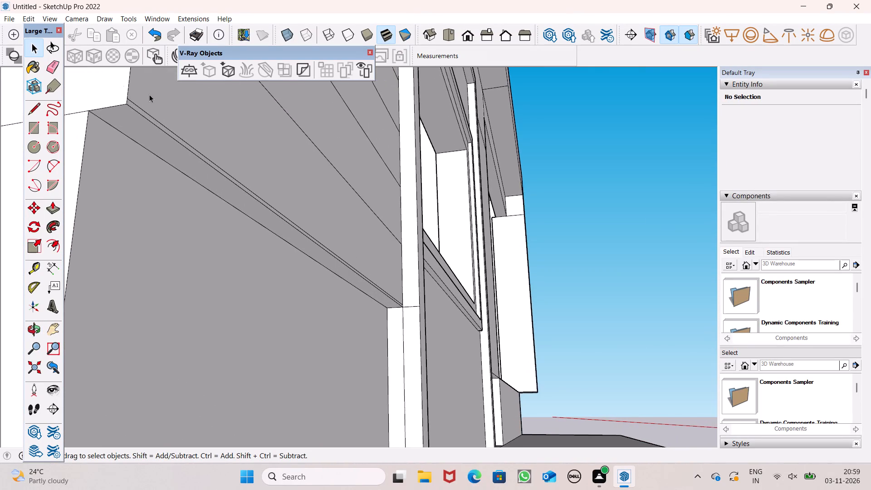
{"action": "scroll", "coordinate": [154, 94], "scroll_direction": "up", "scroll_amount": 6}
{"action": "left_click", "coordinate": [136, 125]}
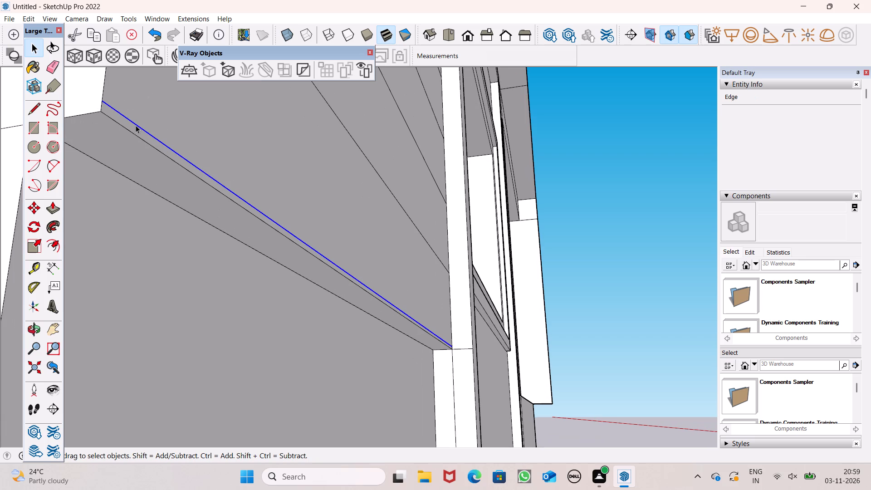
{"action": "key", "text": "Delete"}
Draw a horizontal line about 4' 9 1/4" long across the upper wall panel between the window frame and the staircase opening.
{"action": "scroll", "coordinate": [138, 122], "scroll_direction": "down", "scroll_amount": 8}
{"action": "middle_click_drag", "start_coordinate": [201, 151], "coordinate": [101, 196]}
{"action": "scroll", "coordinate": [101, 195], "scroll_direction": "up", "scroll_amount": 1}
{"action": "scroll", "coordinate": [178, 190], "scroll_direction": "down", "scroll_amount": 7}
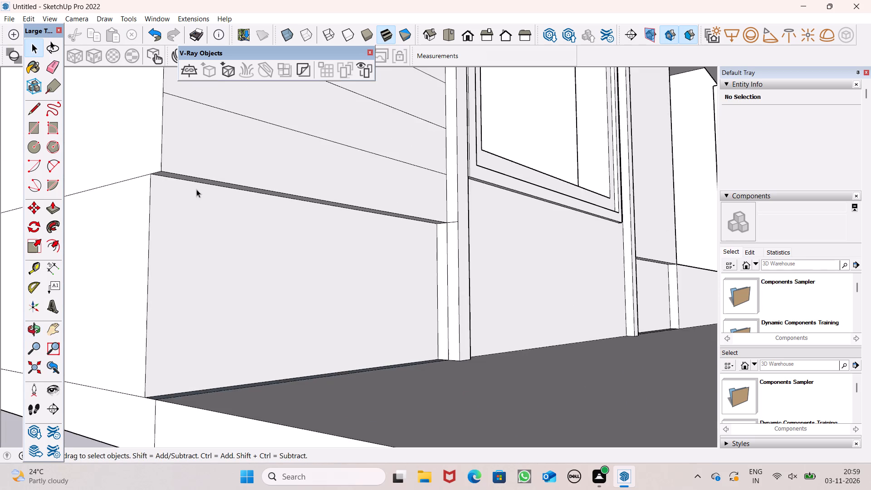
{"action": "scroll", "coordinate": [201, 186], "scroll_direction": "down", "scroll_amount": 11}
{"action": "middle_click_drag", "start_coordinate": [223, 210], "coordinate": [145, 232]}
{"action": "scroll", "coordinate": [155, 230], "scroll_direction": "up", "scroll_amount": 2}
{"action": "scroll", "coordinate": [147, 232], "scroll_direction": "down", "scroll_amount": 13}
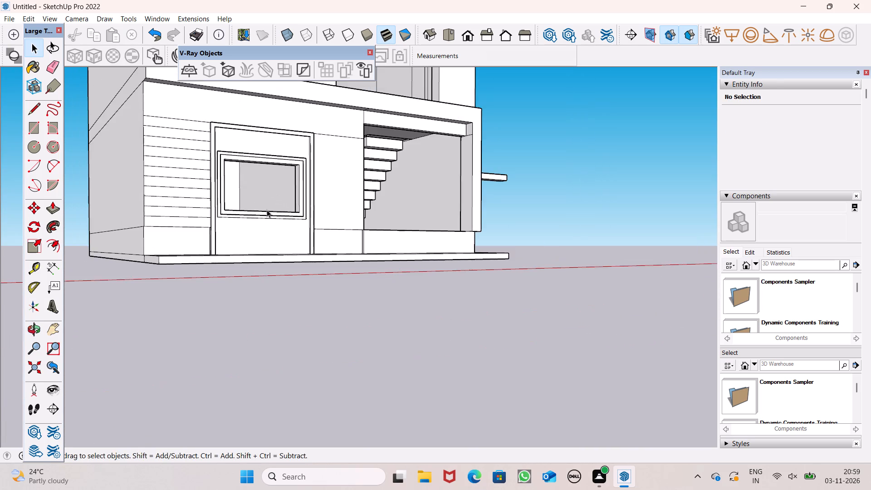
{"action": "middle_click_drag", "start_coordinate": [267, 210], "coordinate": [183, 238]}
{"action": "scroll", "coordinate": [186, 237], "scroll_direction": "up", "scroll_amount": 1}
{"action": "scroll", "coordinate": [152, 237], "scroll_direction": "down", "scroll_amount": 4}
{"action": "middle_click_drag", "start_coordinate": [279, 223], "coordinate": [246, 235]}
{"action": "scroll", "coordinate": [338, 184], "scroll_direction": "up", "scroll_amount": 4}
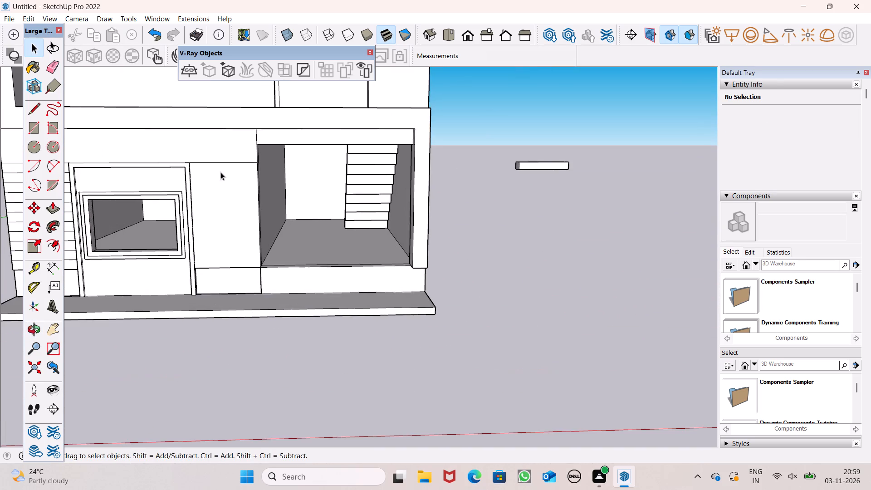
{"action": "scroll", "coordinate": [305, 170], "scroll_direction": "down", "scroll_amount": 4}
{"action": "scroll", "coordinate": [93, 136], "scroll_direction": "up", "scroll_amount": 7}
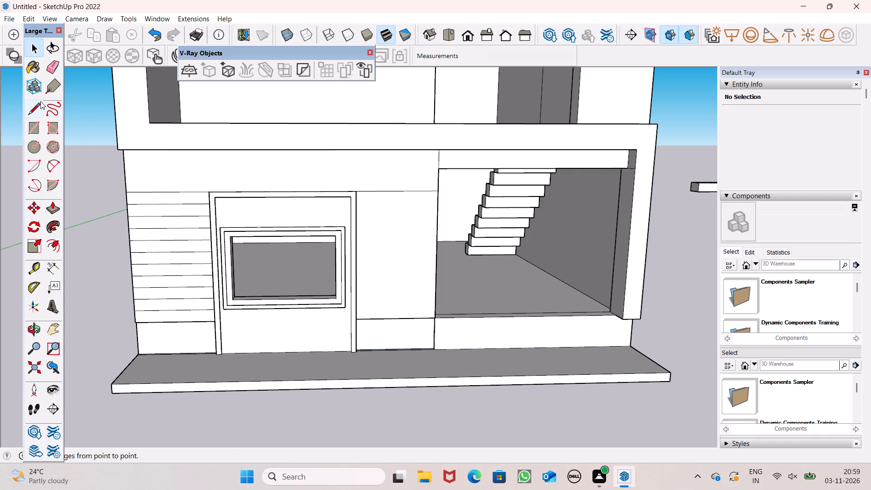
{"action": "left_click", "coordinate": [36, 108]}
{"action": "middle_click_drag", "start_coordinate": [282, 151], "coordinate": [216, 174]}
{"action": "scroll", "coordinate": [318, 219], "scroll_direction": "up", "scroll_amount": 7}
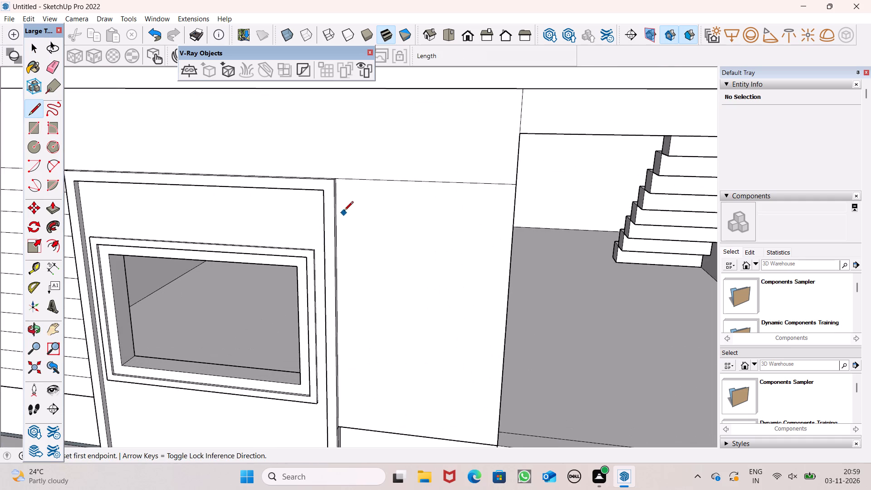
{"action": "scroll", "coordinate": [339, 205], "scroll_direction": "up", "scroll_amount": 4}
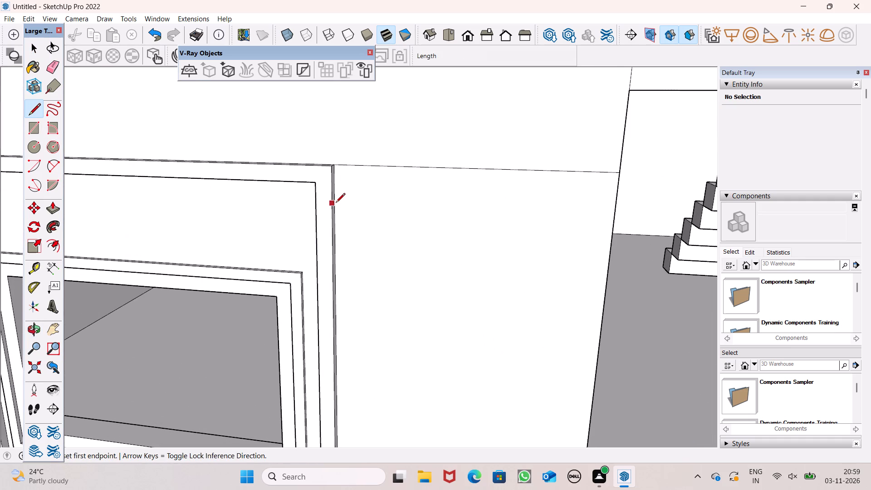
{"action": "left_click_drag", "start_coordinate": [337, 201], "coordinate": [345, 202]}
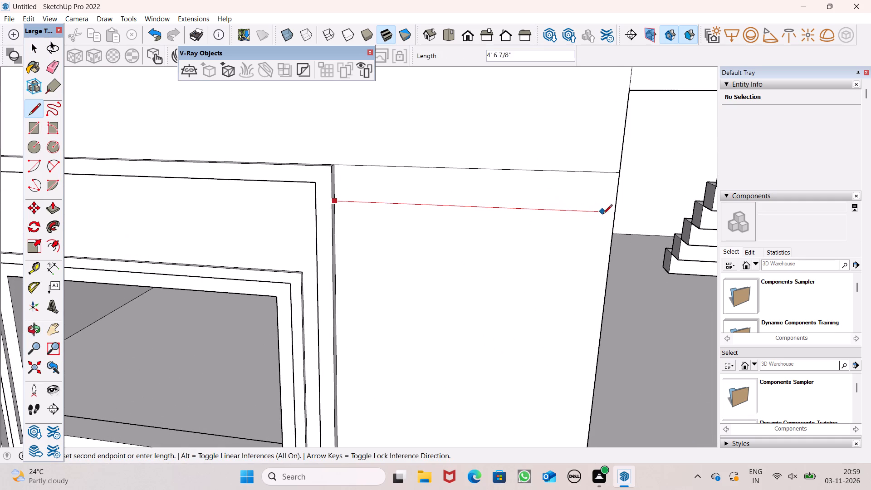
{"action": "left_click", "coordinate": [613, 213]}
{"action": "key", "text": "space"}
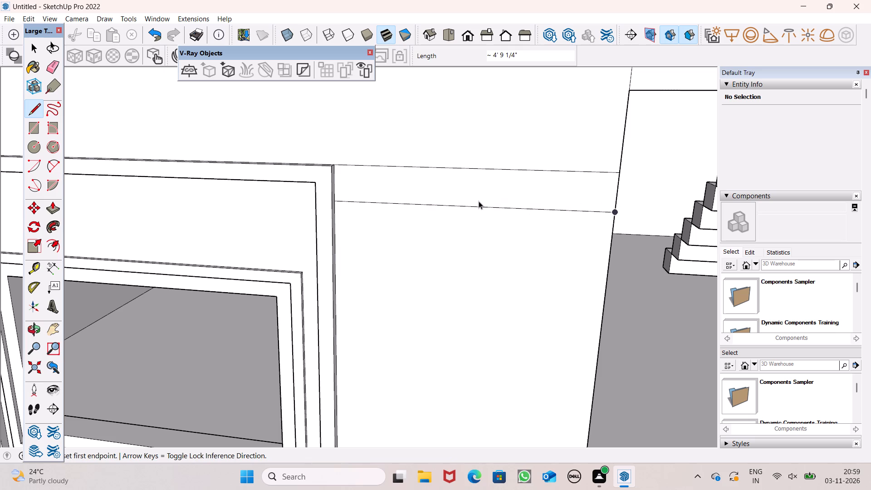
Copy the new horizontal line a short distance straight down the panel beside the staircase opening.
{"action": "left_click", "coordinate": [477, 206]}
{"action": "key", "text": "m"}
{"action": "key", "text": "Return"}
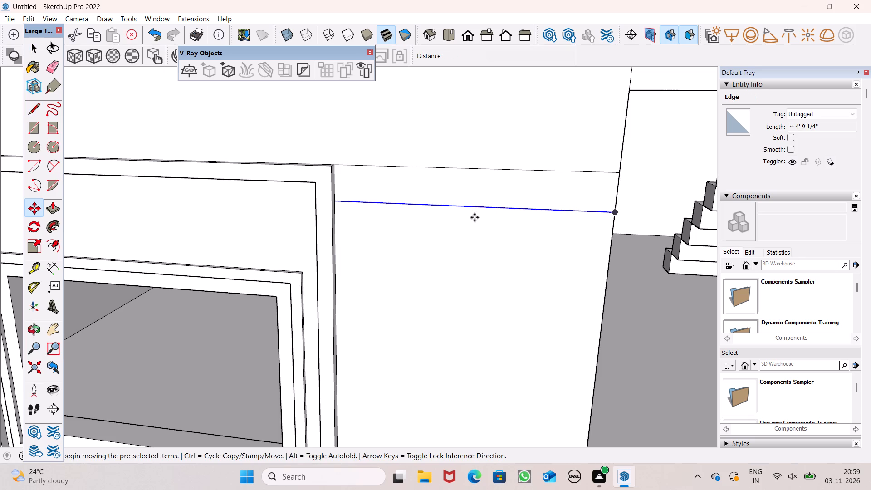
{"action": "left_click_drag", "start_coordinate": [468, 207], "coordinate": [468, 221], "text": "ctrl"}
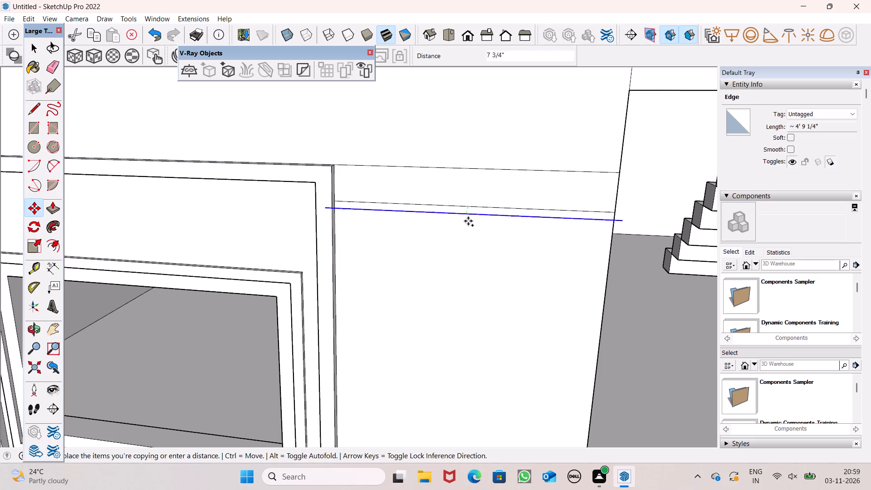
{"action": "left_click_drag", "start_coordinate": [468, 221], "coordinate": [468, 248], "text": "ctrl"}
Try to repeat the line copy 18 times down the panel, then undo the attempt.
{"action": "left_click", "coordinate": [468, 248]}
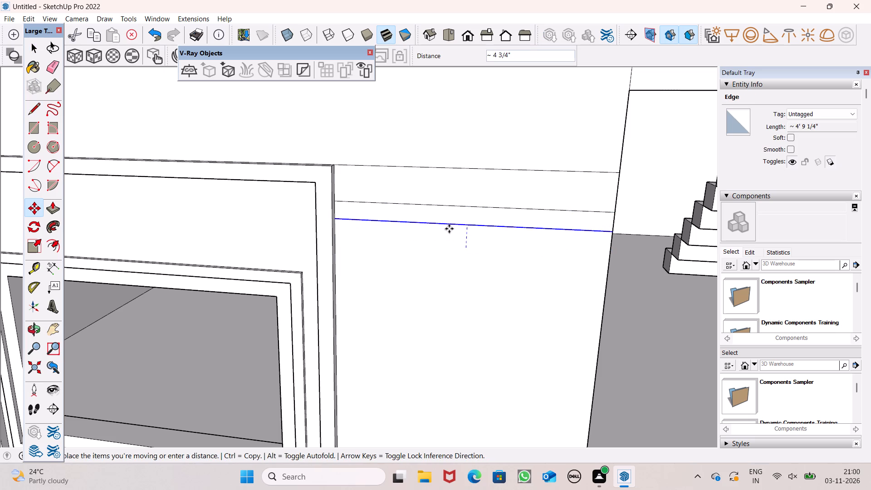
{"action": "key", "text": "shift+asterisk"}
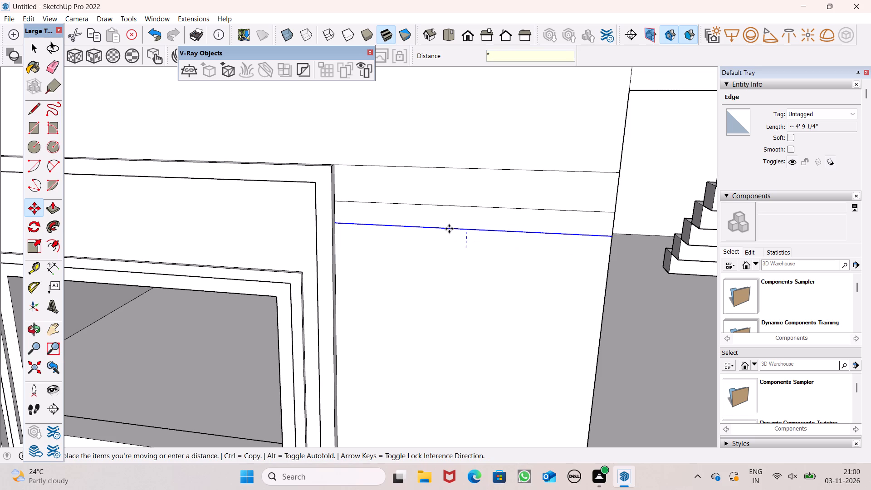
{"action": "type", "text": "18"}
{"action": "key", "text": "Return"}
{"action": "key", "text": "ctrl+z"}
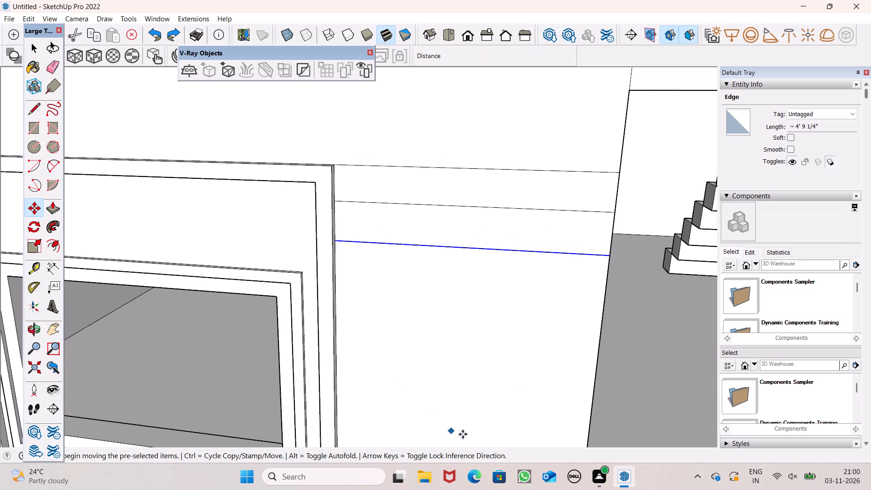
Copy the lower line downward by about 9 1/2" and repeat it as 18 evenly spaced copies.
{"action": "left_click_drag", "start_coordinate": [436, 245], "coordinate": [435, 253]}
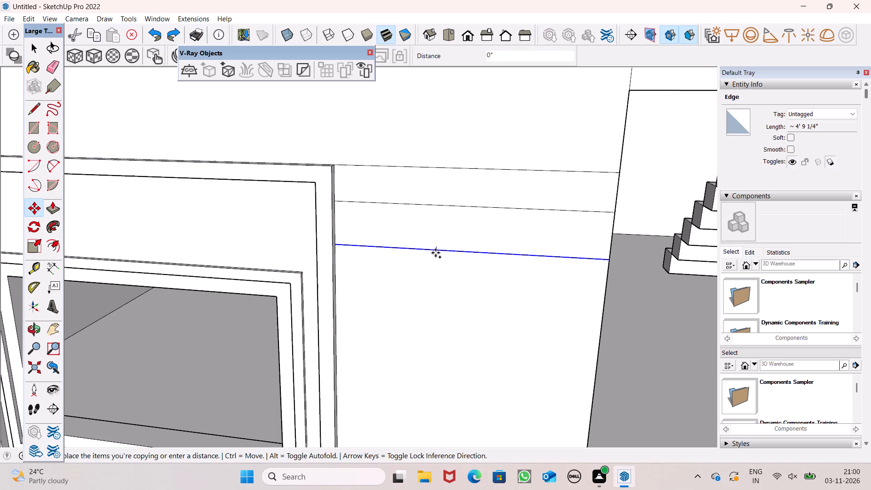
{"action": "left_click_drag", "start_coordinate": [435, 253], "coordinate": [439, 289]}
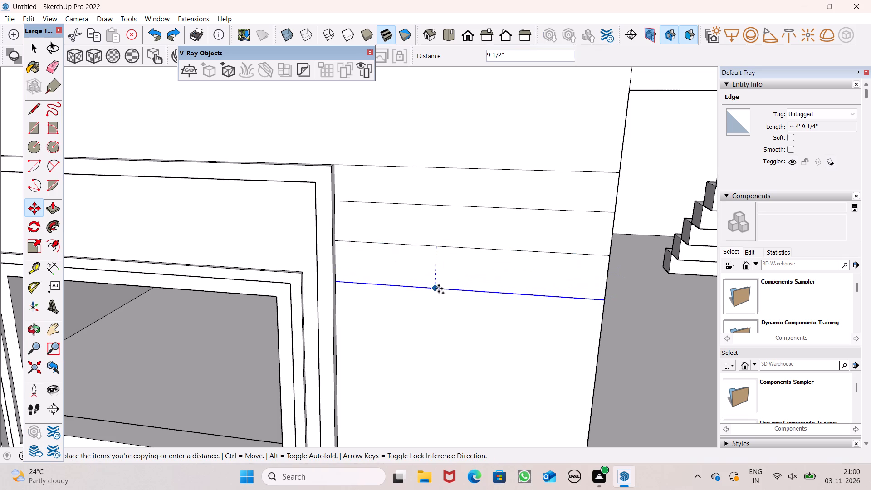
{"action": "left_click_drag", "start_coordinate": [439, 289], "coordinate": [438, 289]}
{"action": "scroll", "coordinate": [445, 204], "scroll_direction": "down", "scroll_amount": 3}
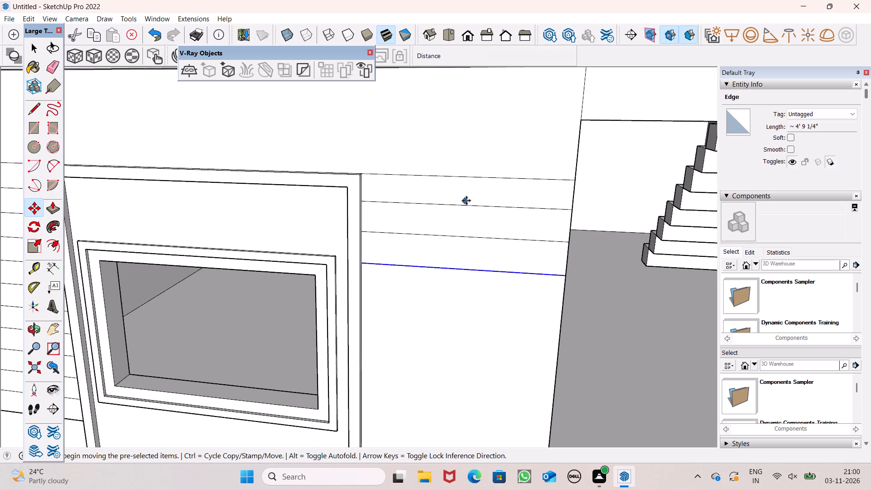
{"action": "scroll", "coordinate": [467, 199], "scroll_direction": "down", "scroll_amount": 5}
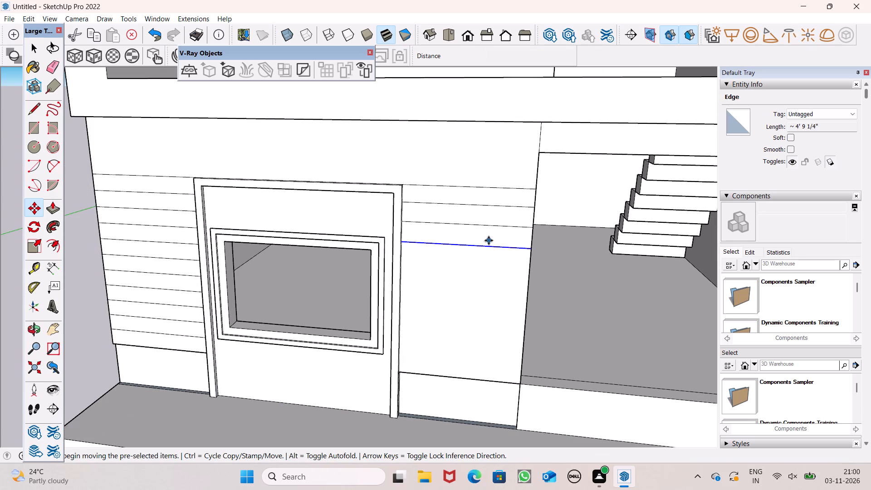
{"action": "type", "text": "*18"}
{"action": "key", "text": "Return"}
{"action": "key", "text": "space"}
Delete the two surplus line copies crossing the base strip below the grooved panel beside the staircase opening.
{"action": "scroll", "coordinate": [524, 357], "scroll_direction": "down", "scroll_amount": 1}
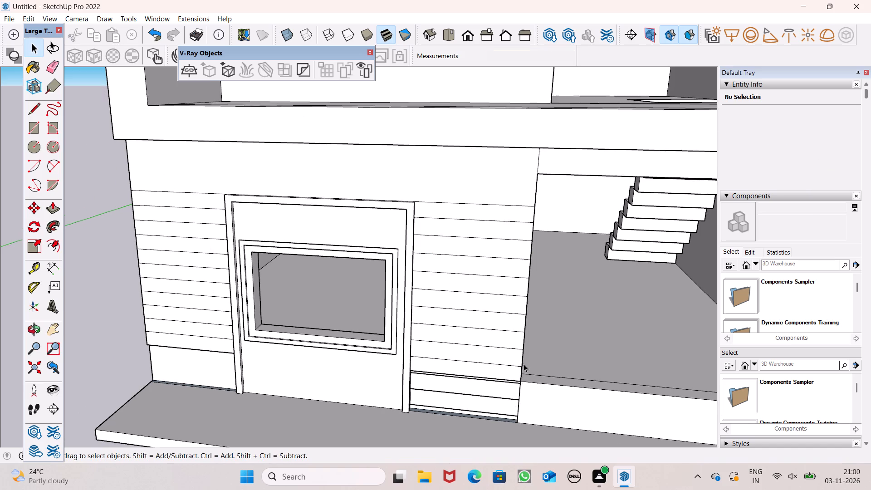
{"action": "middle_click_drag", "start_coordinate": [515, 441], "coordinate": [524, 378]}
{"action": "scroll", "coordinate": [484, 418], "scroll_direction": "up", "scroll_amount": 2}
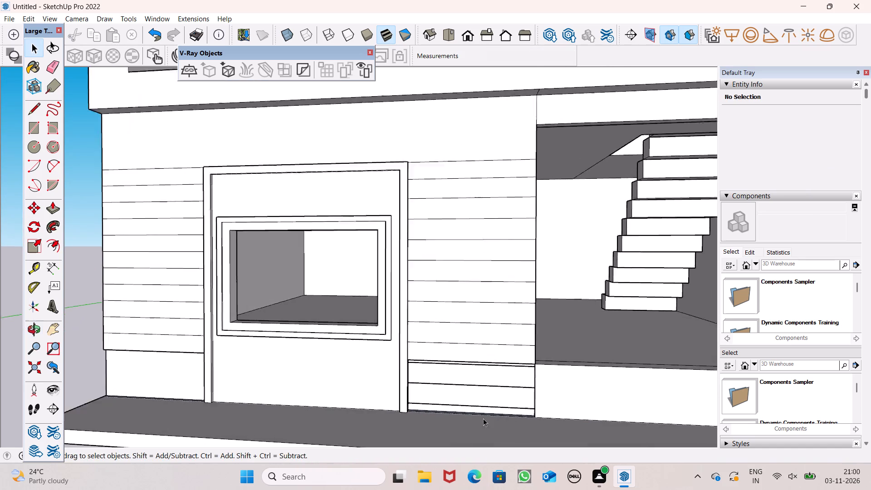
{"action": "scroll", "coordinate": [483, 418], "scroll_direction": "up", "scroll_amount": 4}
{"action": "left_click", "coordinate": [427, 366]}
{"action": "key", "text": "Delete"}
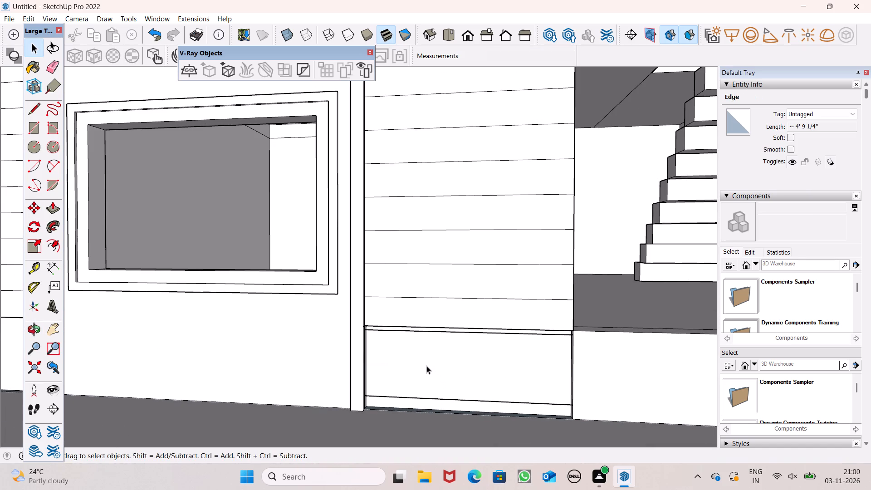
{"action": "left_click", "coordinate": [429, 396]}
{"action": "key", "text": "Delete"}
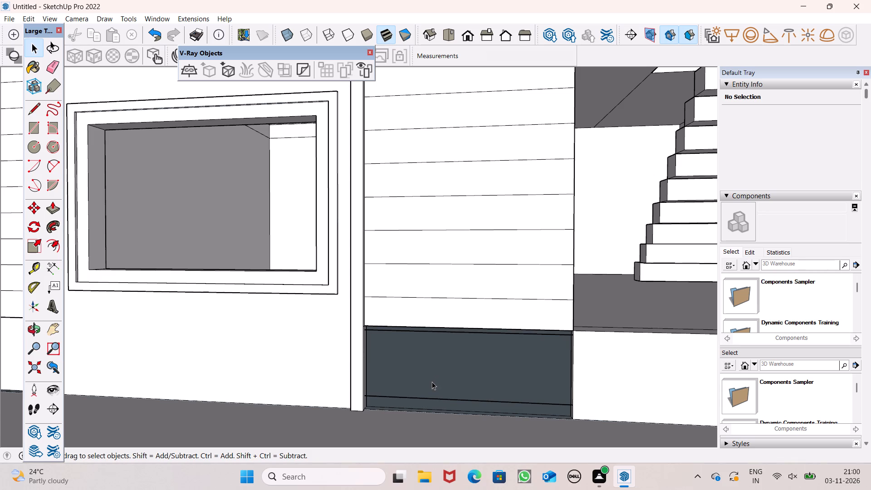
{"action": "key", "text": "ctrl+z"}
{"action": "left_click", "coordinate": [433, 399]}
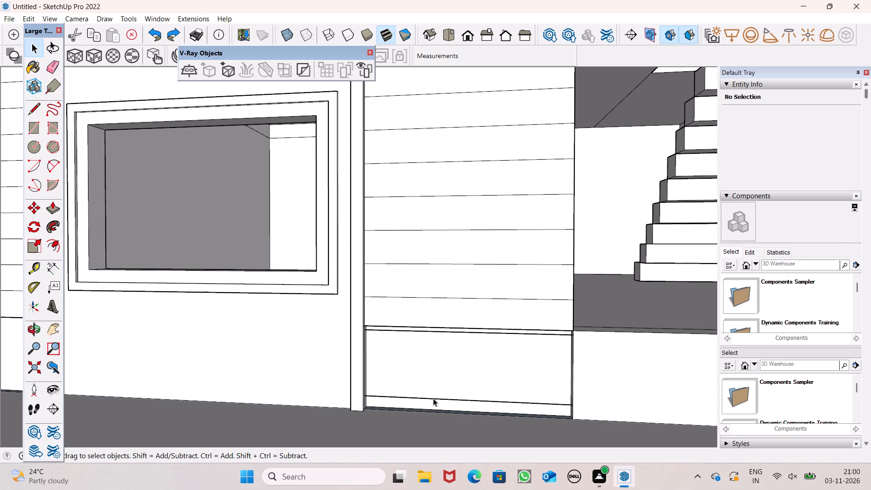
{"action": "key", "text": "Delete"}
Delete the surplus line running just under the bottom ledge of the same grooved panel.
{"action": "scroll", "coordinate": [425, 336], "scroll_direction": "up", "scroll_amount": 7}
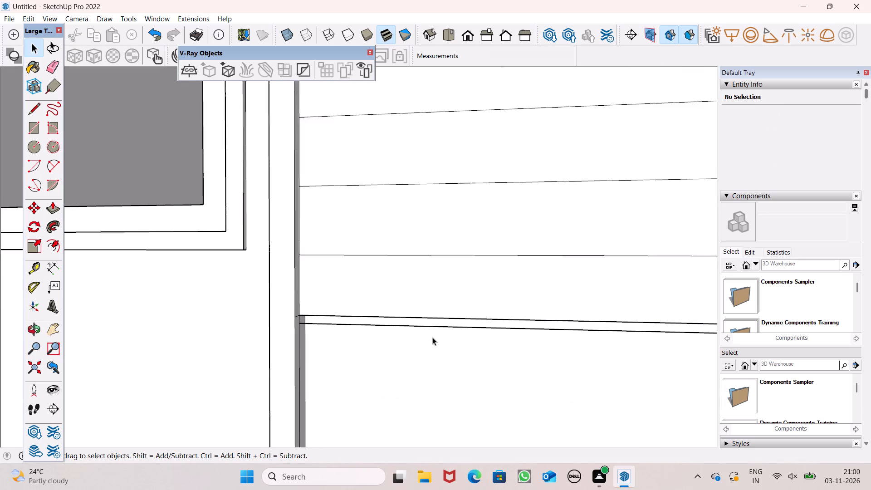
{"action": "middle_click_drag", "start_coordinate": [432, 335], "coordinate": [349, 256]}
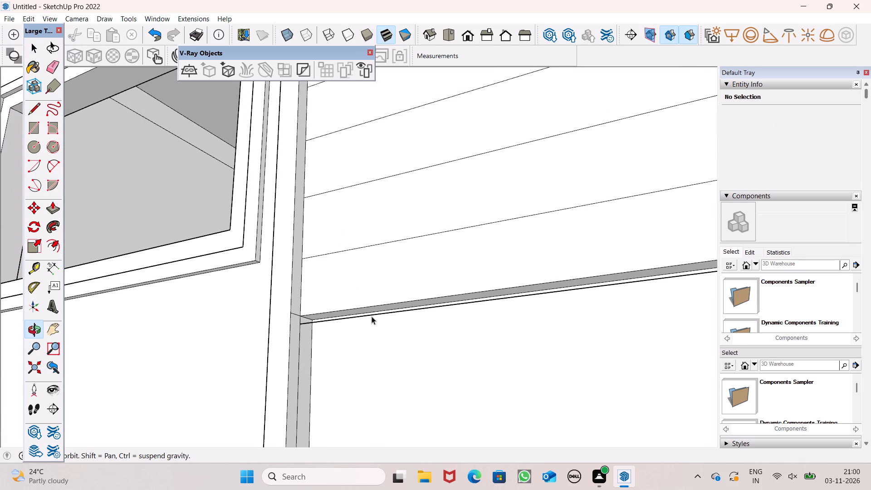
{"action": "left_click", "coordinate": [372, 314]}
{"action": "key", "text": "Delete"}
Delete all the surplus line copies hanging below the floor slab under the grooved panel.
{"action": "scroll", "coordinate": [374, 294], "scroll_direction": "down", "scroll_amount": 7}
{"action": "scroll", "coordinate": [393, 256], "scroll_direction": "down", "scroll_amount": 3}
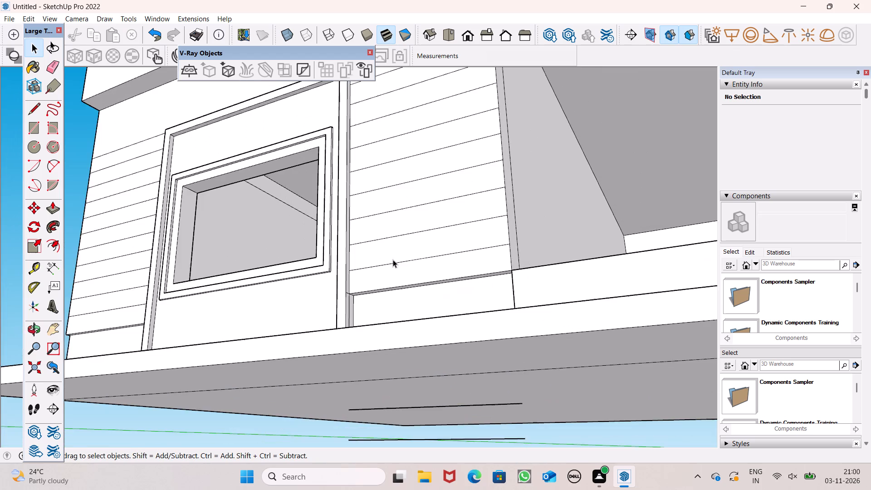
{"action": "middle_click_drag", "start_coordinate": [427, 294], "coordinate": [466, 251]}
{"action": "scroll", "coordinate": [456, 208], "scroll_direction": "down", "scroll_amount": 5}
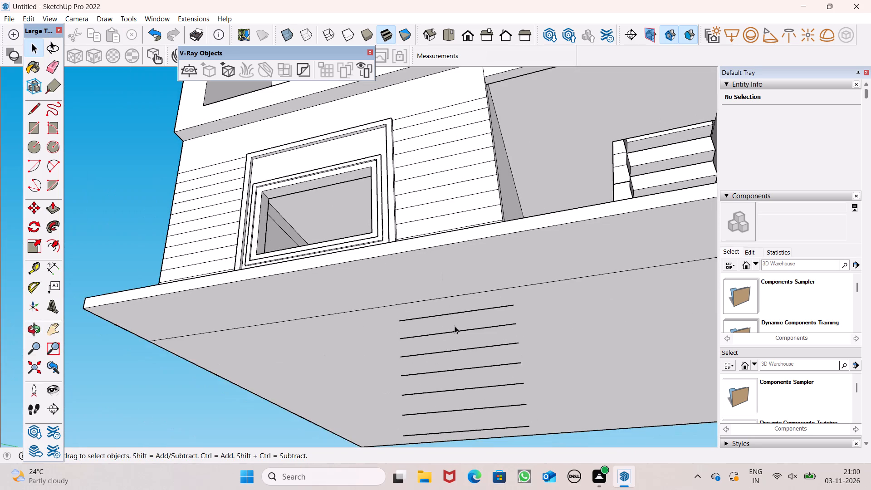
{"action": "scroll", "coordinate": [463, 227], "scroll_direction": "down", "scroll_amount": 4}
{"action": "middle_click_drag", "start_coordinate": [463, 292], "coordinate": [523, 298]}
{"action": "left_click_drag", "start_coordinate": [438, 308], "coordinate": [570, 404]}
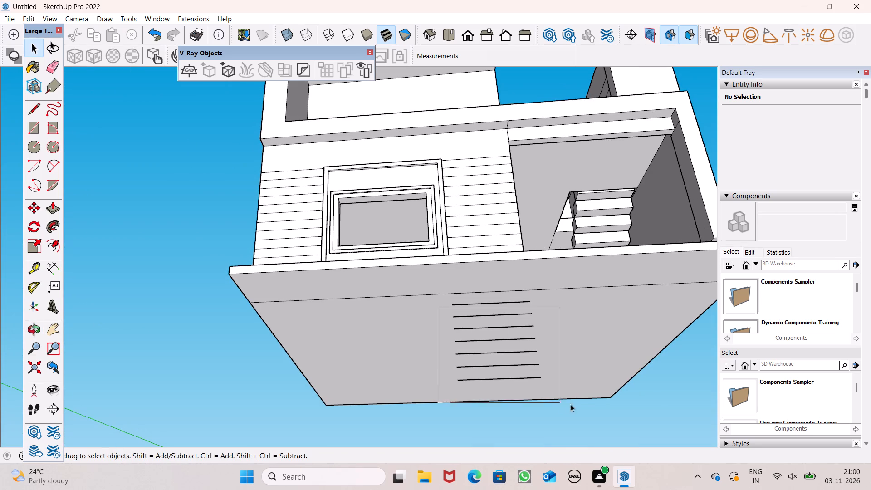
{"action": "left_click_drag", "start_coordinate": [570, 404], "coordinate": [586, 407]}
{"action": "key", "text": "Delete"}
{"action": "scroll", "coordinate": [526, 318], "scroll_direction": "up", "scroll_amount": 4}
{"action": "left_click", "coordinate": [510, 295]}
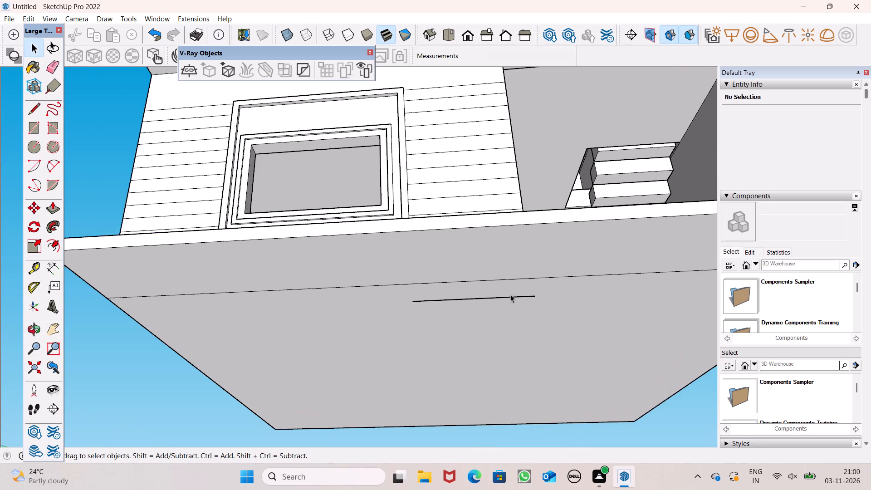
{"action": "key", "text": "Delete"}
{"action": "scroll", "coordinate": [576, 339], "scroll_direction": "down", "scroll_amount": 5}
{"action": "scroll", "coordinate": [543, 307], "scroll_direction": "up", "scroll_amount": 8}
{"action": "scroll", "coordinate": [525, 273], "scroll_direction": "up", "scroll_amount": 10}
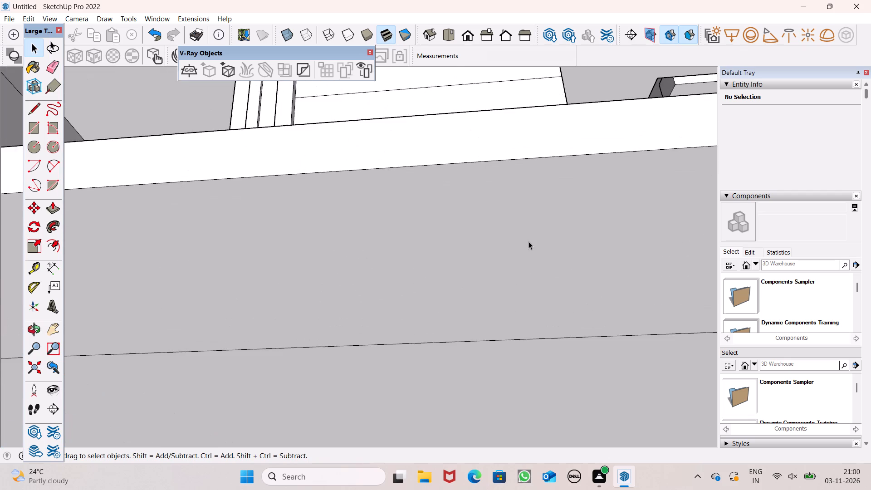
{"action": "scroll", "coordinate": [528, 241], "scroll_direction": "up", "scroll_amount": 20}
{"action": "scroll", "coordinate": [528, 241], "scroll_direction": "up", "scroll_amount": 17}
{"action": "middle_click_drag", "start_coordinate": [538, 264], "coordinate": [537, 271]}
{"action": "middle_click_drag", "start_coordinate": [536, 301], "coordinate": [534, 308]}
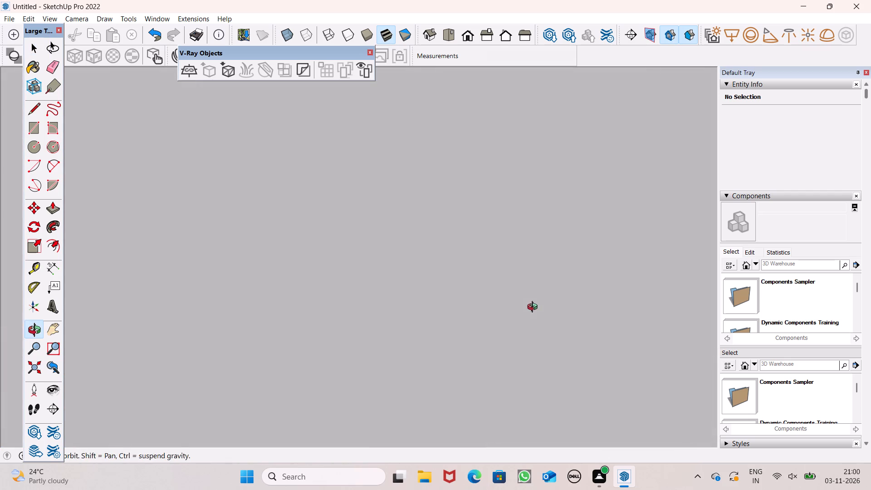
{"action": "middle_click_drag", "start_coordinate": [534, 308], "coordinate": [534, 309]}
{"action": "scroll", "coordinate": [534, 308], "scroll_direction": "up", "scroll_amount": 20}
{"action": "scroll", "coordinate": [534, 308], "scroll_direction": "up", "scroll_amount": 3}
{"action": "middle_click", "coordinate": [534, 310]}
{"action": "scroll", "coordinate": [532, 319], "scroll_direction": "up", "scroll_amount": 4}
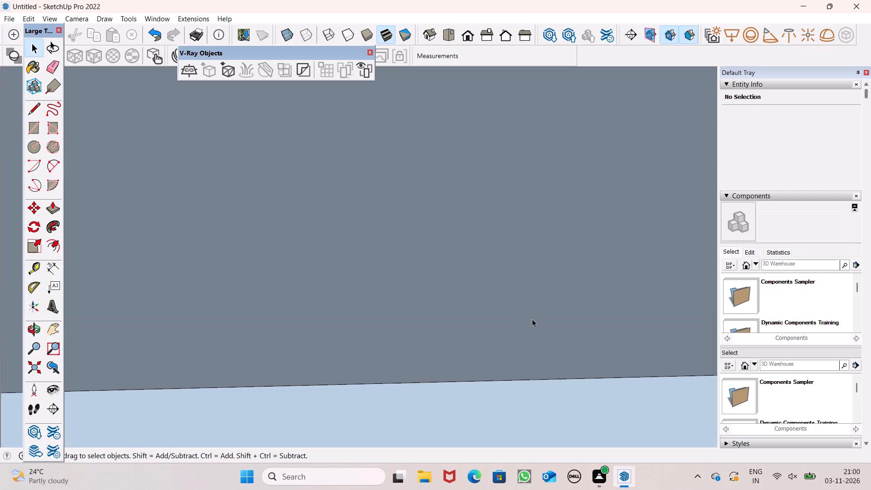
Delete the stray line copy left inside the hollow floor slab beneath the grooved front wall.
{"action": "middle_click_drag", "start_coordinate": [534, 317], "coordinate": [563, 361]}
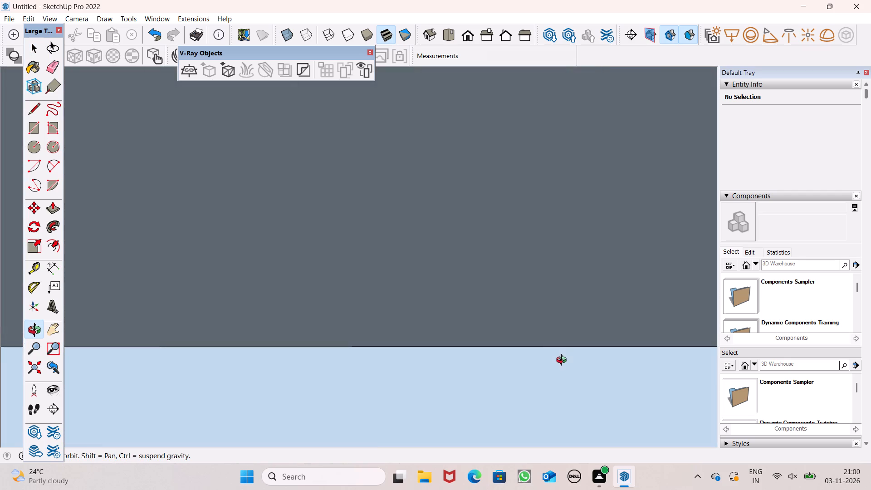
{"action": "middle_click_drag", "start_coordinate": [563, 361], "coordinate": [849, 391]}
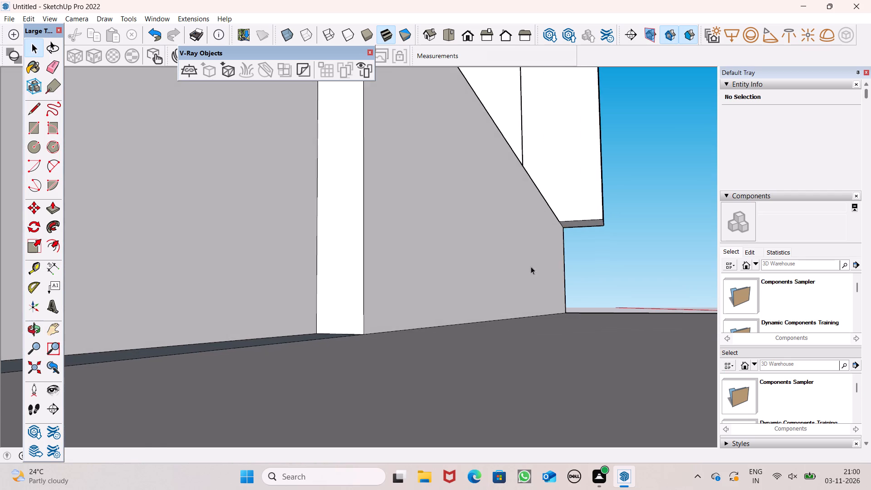
{"action": "scroll", "coordinate": [520, 266], "scroll_direction": "down", "scroll_amount": 6}
{"action": "scroll", "coordinate": [422, 272], "scroll_direction": "down", "scroll_amount": 8}
{"action": "scroll", "coordinate": [437, 288], "scroll_direction": "up", "scroll_amount": 1}
{"action": "scroll", "coordinate": [440, 292], "scroll_direction": "down", "scroll_amount": 2}
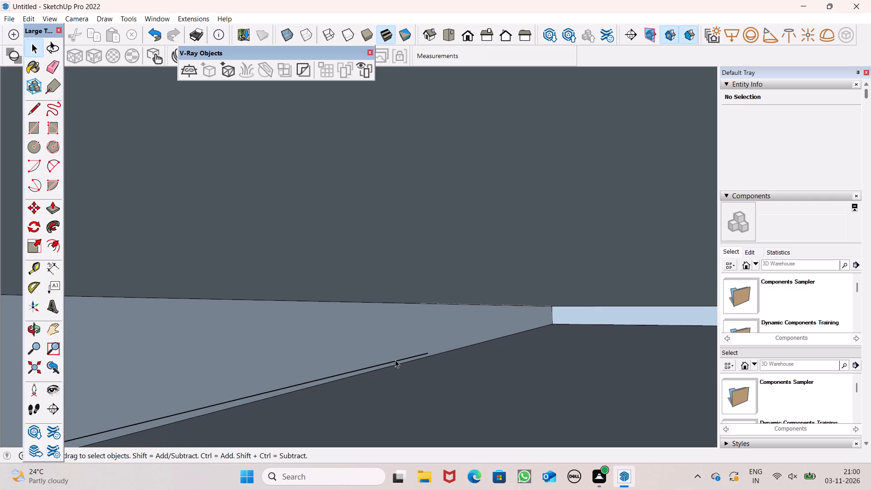
{"action": "left_click", "coordinate": [395, 360]}
{"action": "key", "text": "Delete"}
{"action": "middle_click_drag", "start_coordinate": [400, 358], "coordinate": [389, 349]}
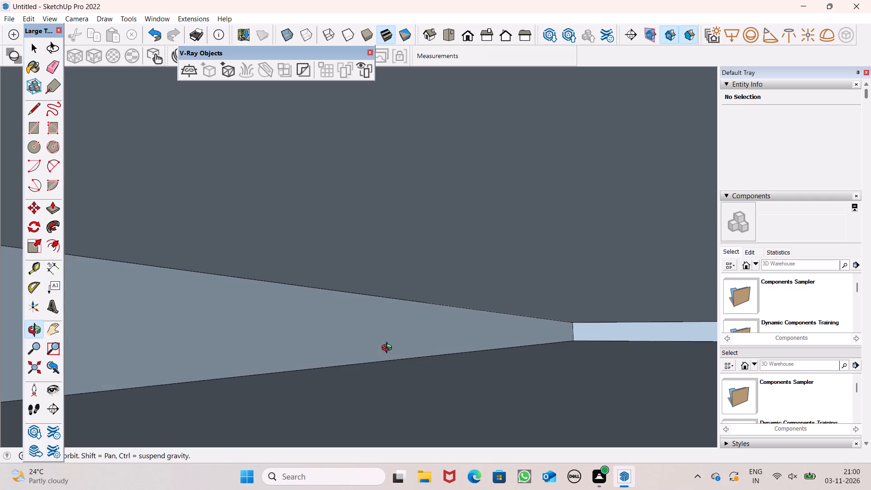
{"action": "middle_click_drag", "start_coordinate": [389, 349], "coordinate": [387, 348]}
Examine the base of the front wall and the floor slab's corner for remaining stray lines and gaps.
{"action": "scroll", "coordinate": [387, 297], "scroll_direction": "up", "scroll_amount": 8}
{"action": "middle_click_drag", "start_coordinate": [399, 313], "coordinate": [228, 390]}
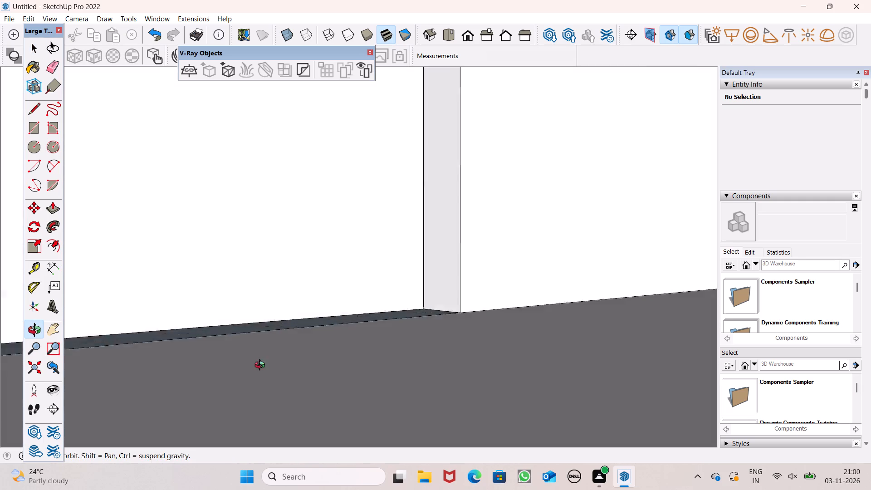
{"action": "middle_click_drag", "start_coordinate": [228, 390], "coordinate": [187, 424]}
{"action": "scroll", "coordinate": [312, 289], "scroll_direction": "down", "scroll_amount": 5}
{"action": "scroll", "coordinate": [449, 250], "scroll_direction": "down", "scroll_amount": 18}
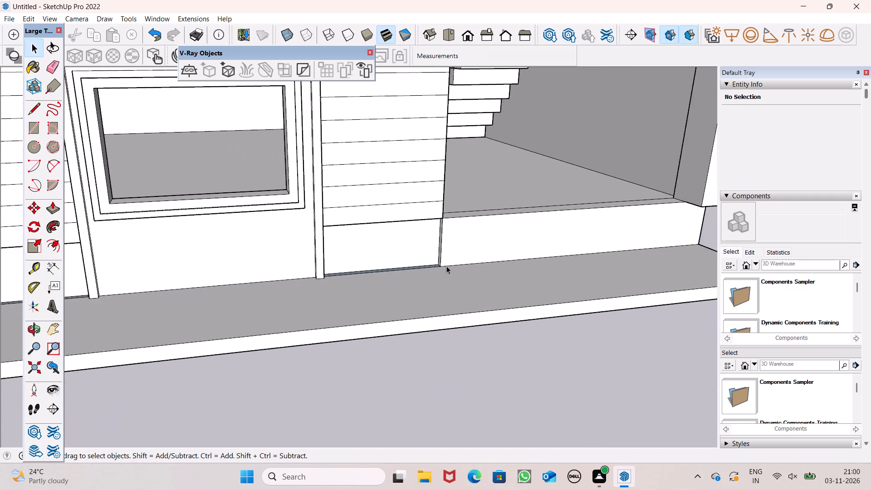
{"action": "middle_click_drag", "start_coordinate": [455, 295], "coordinate": [399, 299]}
{"action": "scroll", "coordinate": [400, 299], "scroll_direction": "up", "scroll_amount": 1}
{"action": "scroll", "coordinate": [504, 254], "scroll_direction": "down", "scroll_amount": 5}
{"action": "scroll", "coordinate": [268, 277], "scroll_direction": "up", "scroll_amount": 8}
{"action": "scroll", "coordinate": [160, 248], "scroll_direction": "up", "scroll_amount": 1}
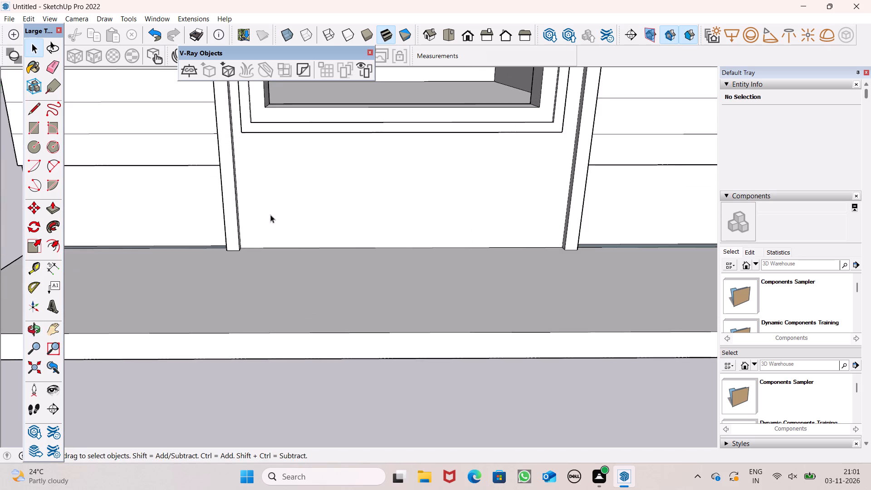
{"action": "scroll", "coordinate": [492, 200], "scroll_direction": "down", "scroll_amount": 6}
{"action": "scroll", "coordinate": [318, 178], "scroll_direction": "up", "scroll_amount": 7}
{"action": "middle_click_drag", "start_coordinate": [195, 209], "coordinate": [371, 139]}
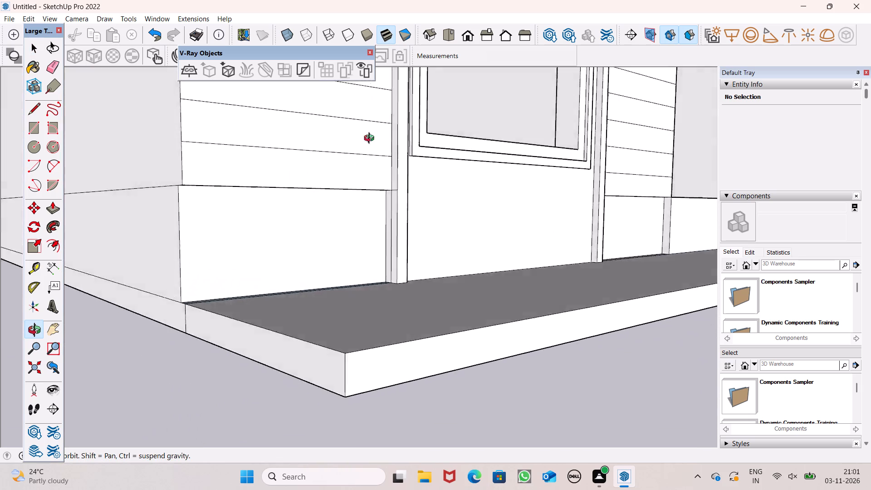
{"action": "middle_click_drag", "start_coordinate": [371, 139], "coordinate": [485, 54]}
{"action": "scroll", "coordinate": [485, 54], "scroll_direction": "up", "scroll_amount": 2}
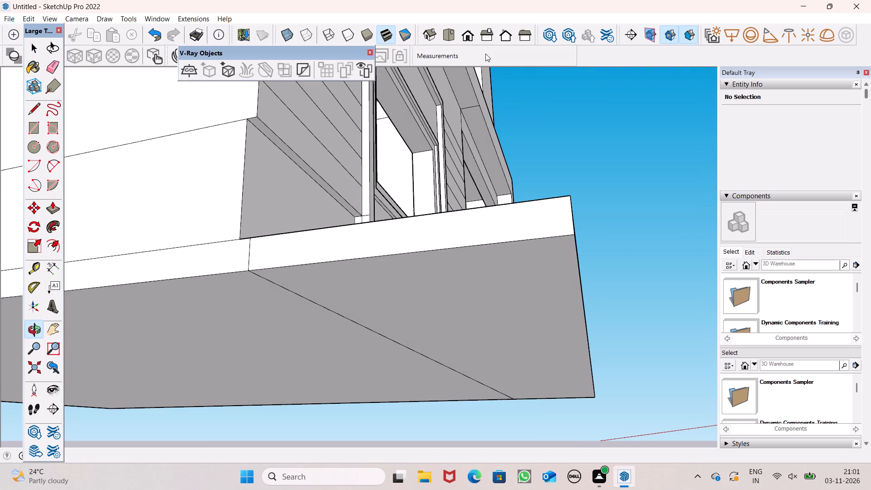
{"action": "scroll", "coordinate": [314, 236], "scroll_direction": "up", "scroll_amount": 7}
{"action": "middle_click_drag", "start_coordinate": [302, 225], "coordinate": [424, 280]}
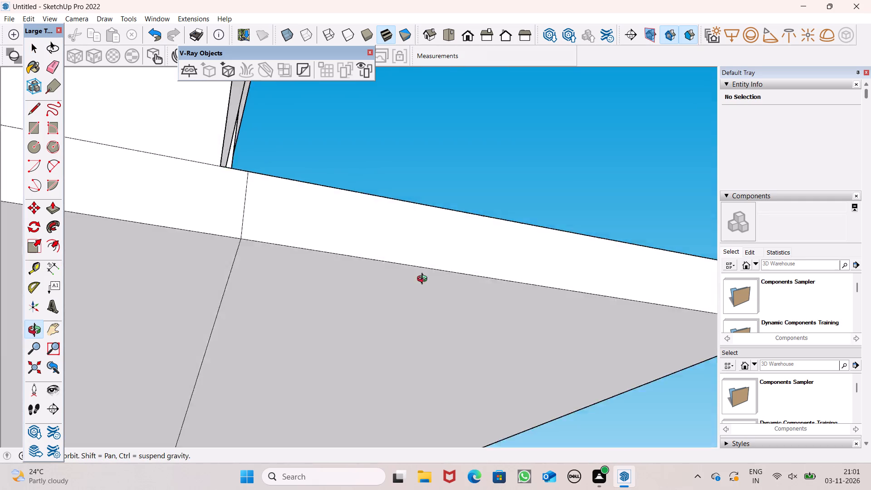
{"action": "middle_click_drag", "start_coordinate": [424, 280], "coordinate": [198, 399]}
{"action": "scroll", "coordinate": [237, 274], "scroll_direction": "up", "scroll_amount": 9}
{"action": "middle_click_drag", "start_coordinate": [221, 265], "coordinate": [304, 259]}
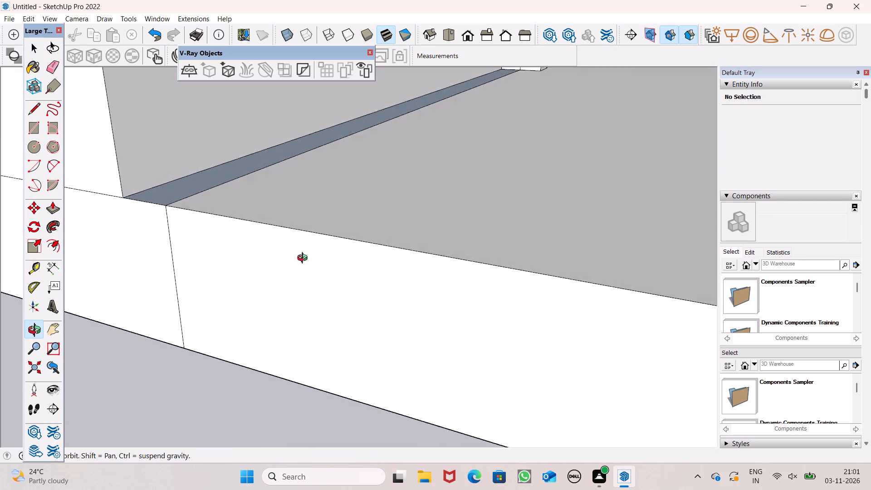
{"action": "middle_click_drag", "start_coordinate": [304, 259], "coordinate": [350, 279]}
{"action": "scroll", "coordinate": [222, 208], "scroll_direction": "up", "scroll_amount": 6}
{"action": "scroll", "coordinate": [350, 294], "scroll_direction": "down", "scroll_amount": 2}
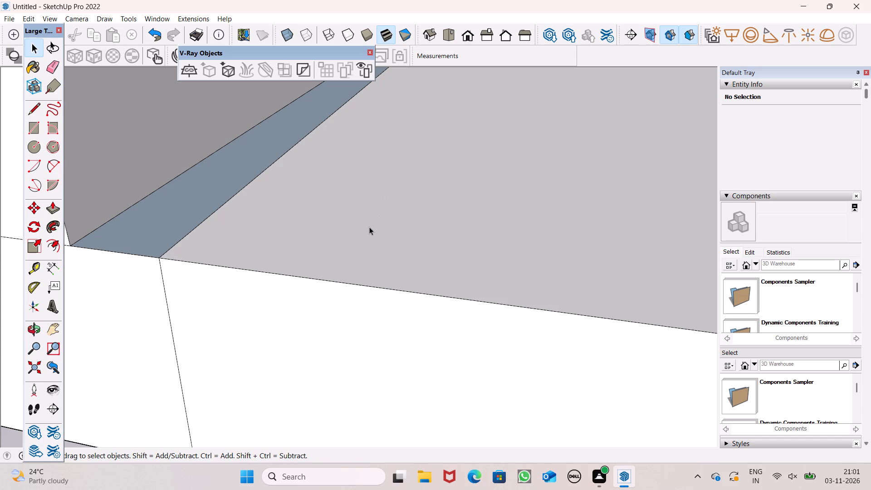
{"action": "scroll", "coordinate": [376, 234], "scroll_direction": "down", "scroll_amount": 6}
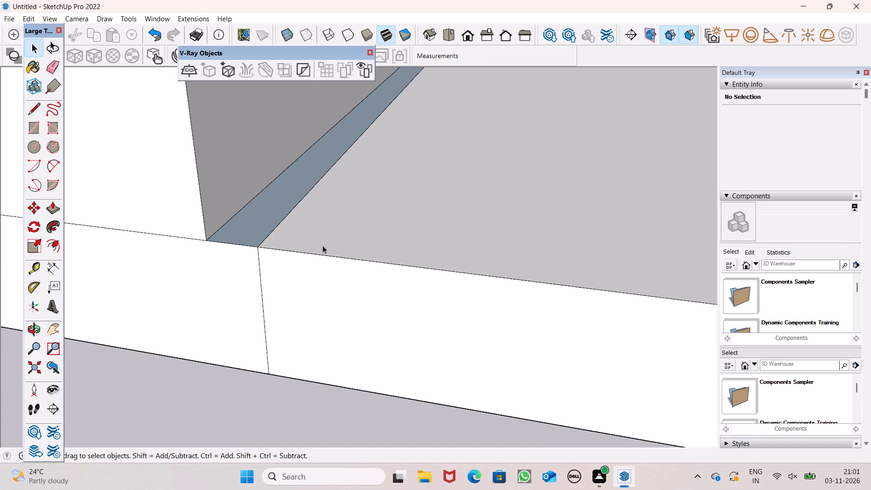
Delete the stray line copy left inside the floor slab near the building's front corner.
{"action": "scroll", "coordinate": [217, 265], "scroll_direction": "up", "scroll_amount": 10}
{"action": "middle_click_drag", "start_coordinate": [215, 279], "coordinate": [215, 207]}
{"action": "scroll", "coordinate": [215, 208], "scroll_direction": "up", "scroll_amount": 9}
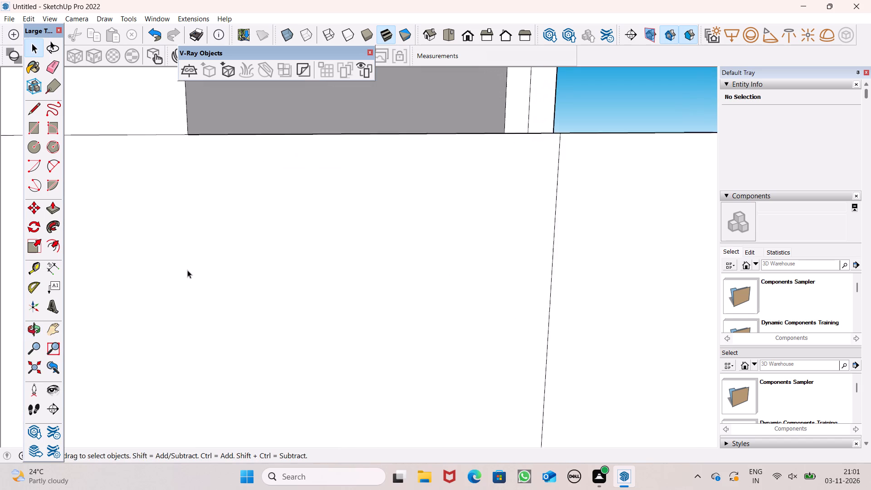
{"action": "scroll", "coordinate": [187, 270], "scroll_direction": "up", "scroll_amount": 12}
{"action": "middle_click_drag", "start_coordinate": [188, 271], "coordinate": [188, 284]}
{"action": "scroll", "coordinate": [188, 281], "scroll_direction": "up", "scroll_amount": 15}
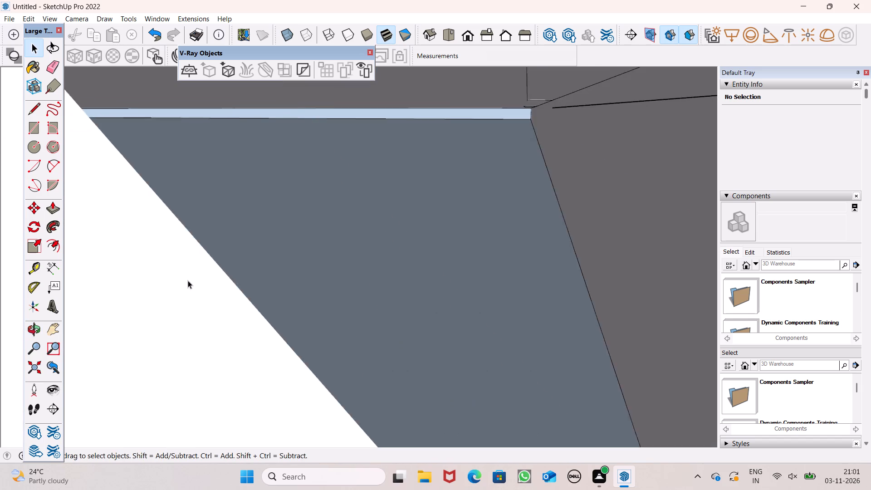
{"action": "scroll", "coordinate": [188, 280], "scroll_direction": "up", "scroll_amount": 13}
{"action": "scroll", "coordinate": [201, 283], "scroll_direction": "down", "scroll_amount": 3}
{"action": "middle_click_drag", "start_coordinate": [294, 299], "coordinate": [220, 272]}
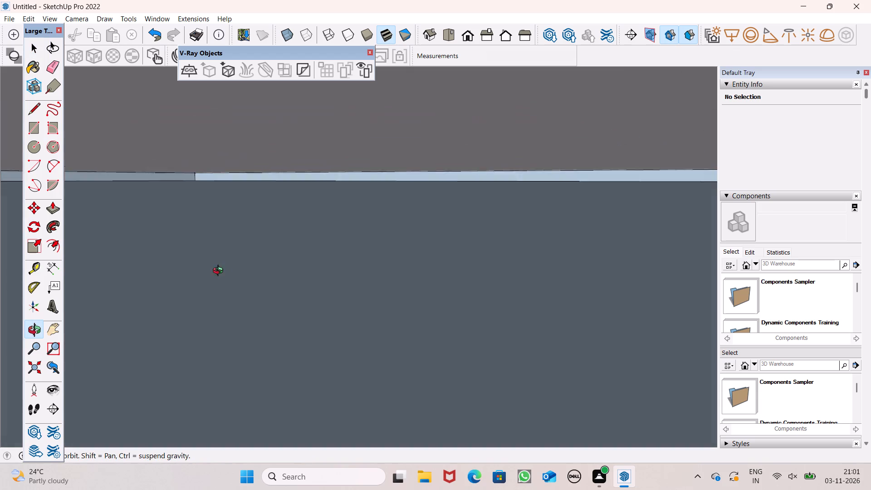
{"action": "middle_click_drag", "start_coordinate": [220, 272], "coordinate": [122, 297]}
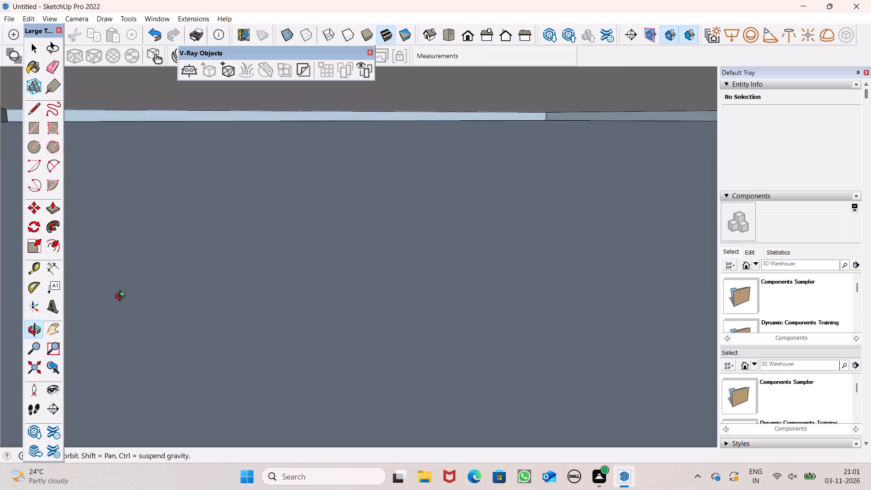
{"action": "middle_click_drag", "start_coordinate": [122, 297], "coordinate": [457, 243]}
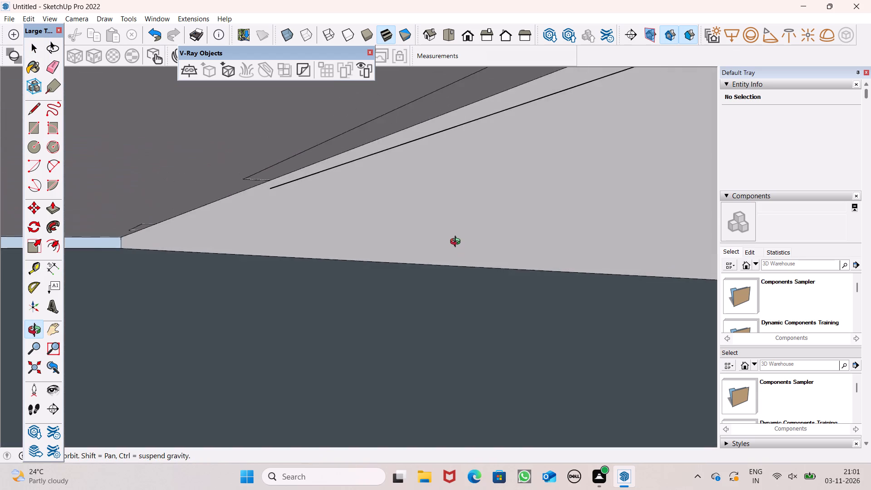
{"action": "middle_click_drag", "start_coordinate": [457, 243], "coordinate": [454, 219]}
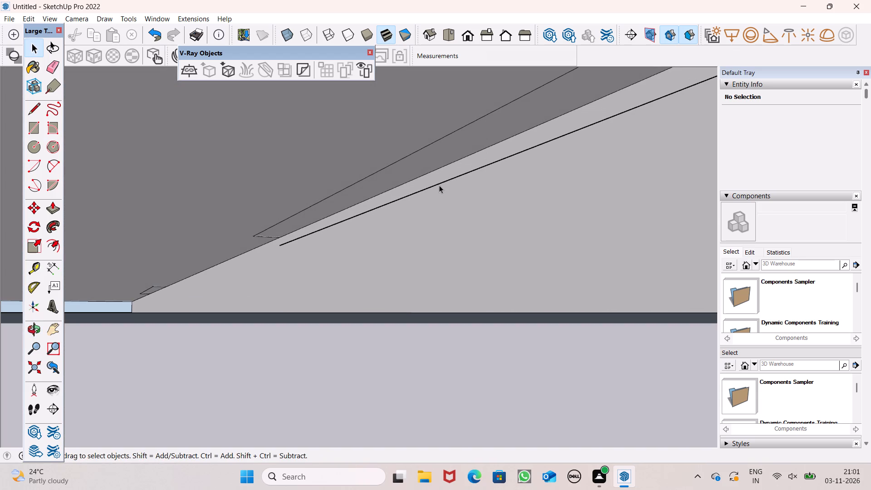
{"action": "left_click", "coordinate": [439, 185]}
{"action": "key", "text": "Delete"}
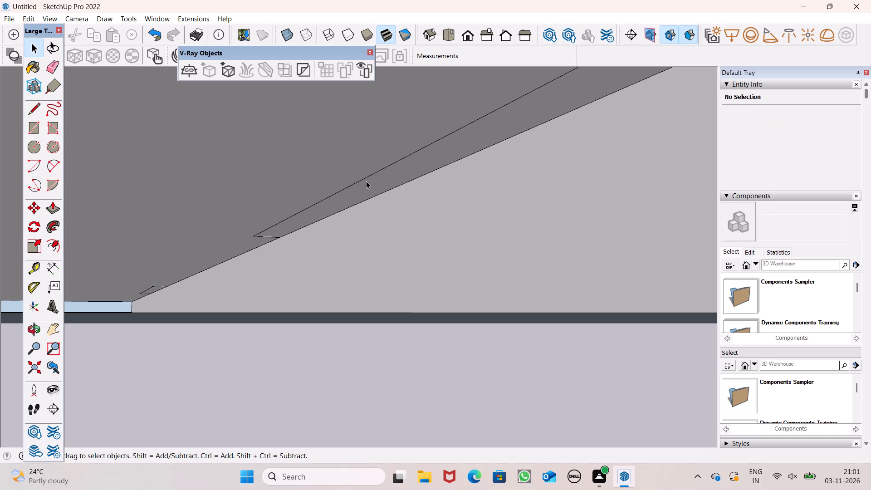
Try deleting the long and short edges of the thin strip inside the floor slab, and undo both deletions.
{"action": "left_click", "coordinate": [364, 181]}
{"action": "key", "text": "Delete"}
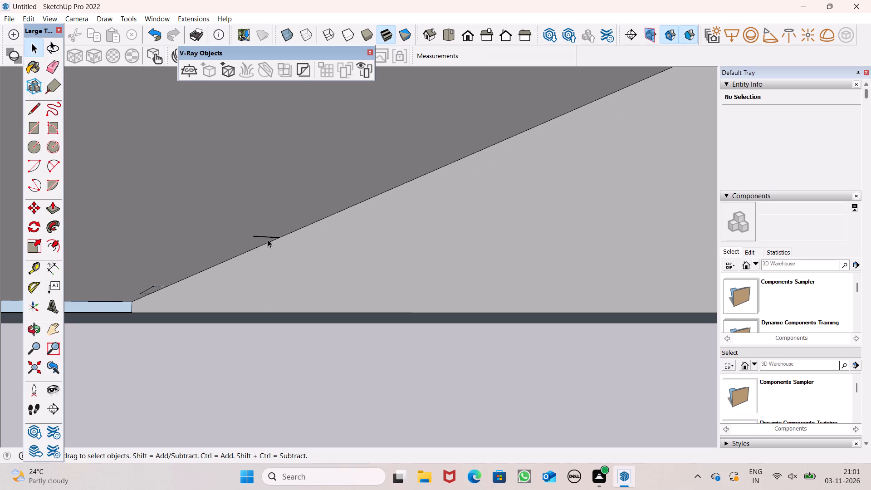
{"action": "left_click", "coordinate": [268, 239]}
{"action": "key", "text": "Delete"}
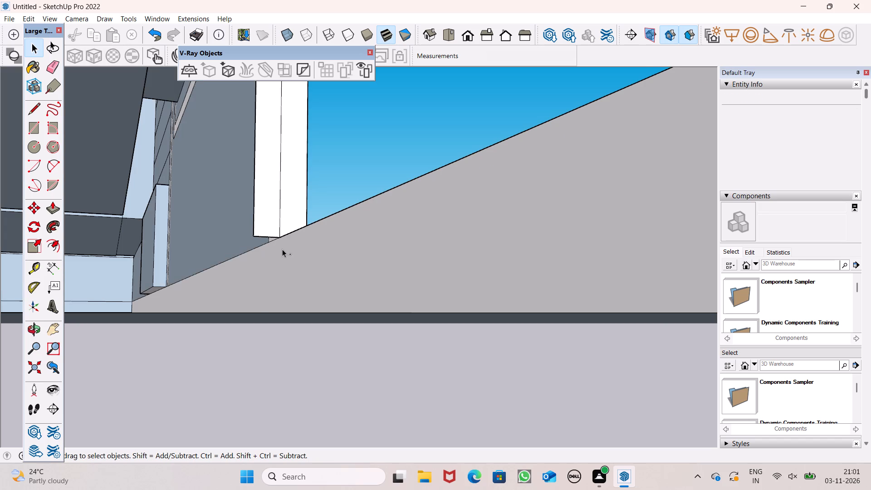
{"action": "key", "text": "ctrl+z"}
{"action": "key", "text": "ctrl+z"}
Paint the narrow blue-grey strip at the foot of the corner grooved panel with white Color M00 from the Colors collection.
{"action": "middle_click_drag", "start_coordinate": [315, 247], "coordinate": [24, 345]}
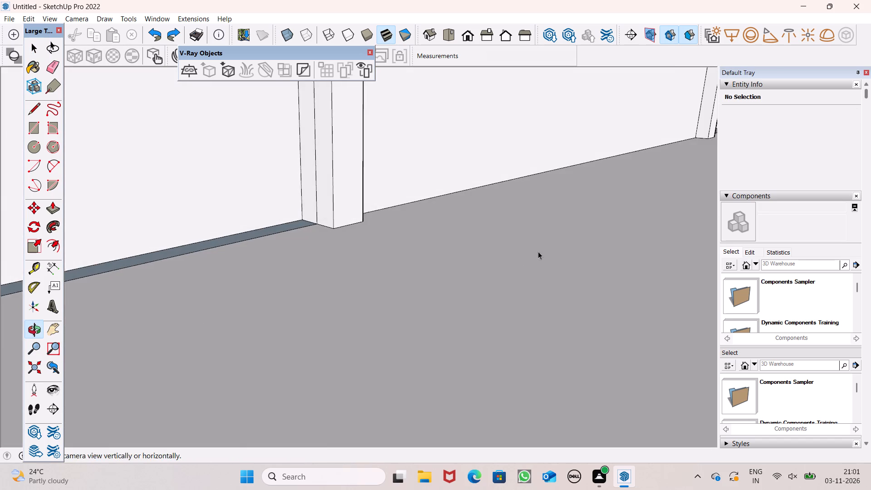
{"action": "scroll", "coordinate": [539, 253], "scroll_direction": "down", "scroll_amount": 6}
{"action": "scroll", "coordinate": [362, 248], "scroll_direction": "down", "scroll_amount": 6}
{"action": "scroll", "coordinate": [517, 267], "scroll_direction": "down", "scroll_amount": 6}
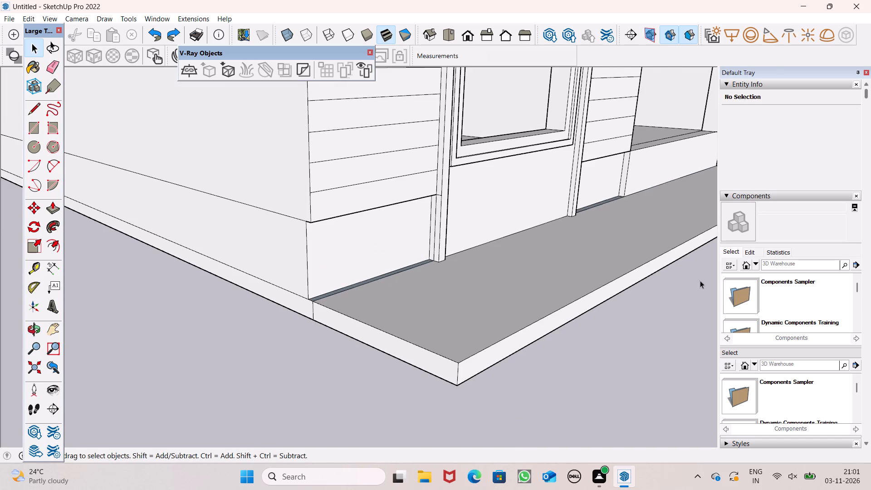
{"action": "scroll", "coordinate": [731, 286], "scroll_direction": "down", "scroll_amount": 9}
{"action": "scroll", "coordinate": [697, 303], "scroll_direction": "down", "scroll_amount": 3}
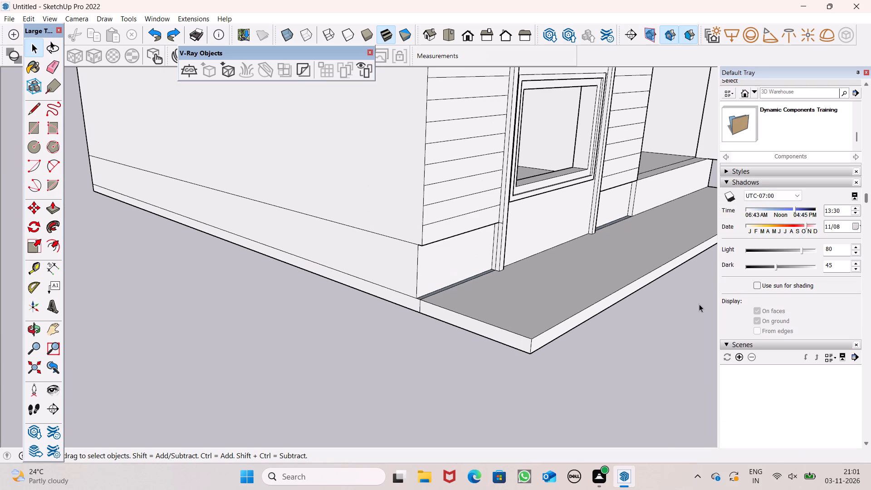
{"action": "scroll", "coordinate": [743, 305], "scroll_direction": "down", "scroll_amount": 9}
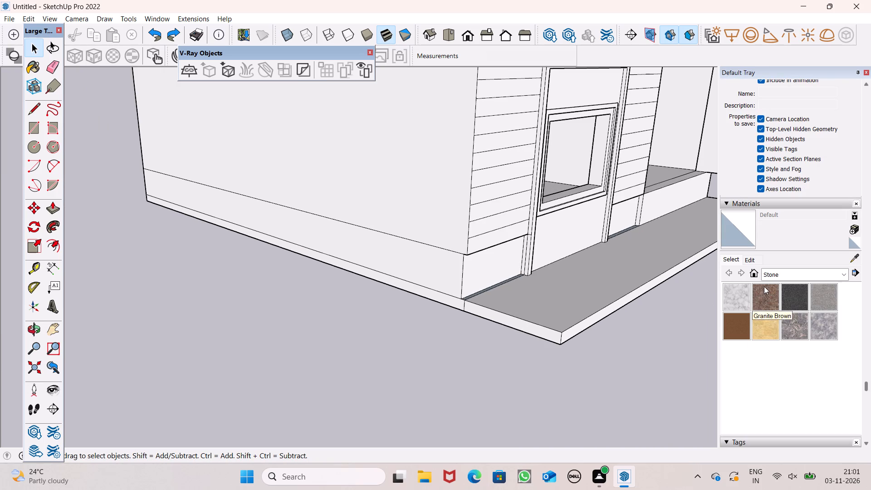
{"action": "left_click", "coordinate": [766, 279]}
{"action": "left_click", "coordinate": [773, 315]}
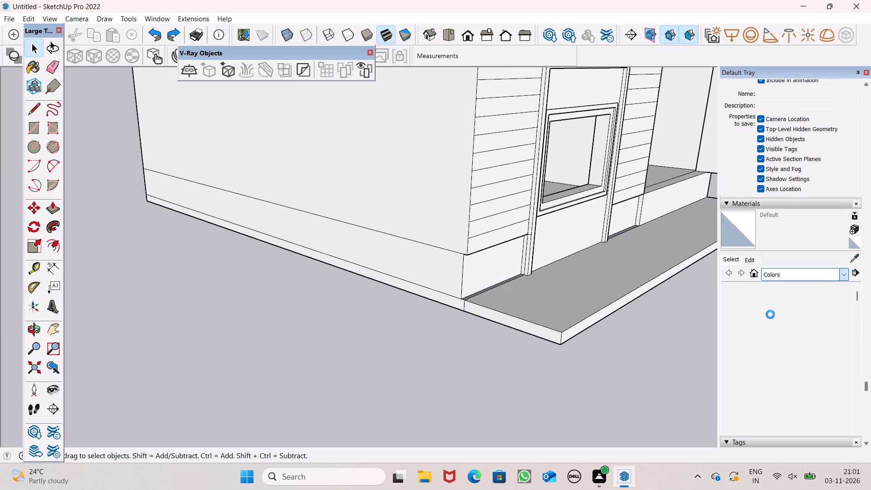
{"action": "scroll", "coordinate": [758, 319], "scroll_direction": "down", "scroll_amount": 9}
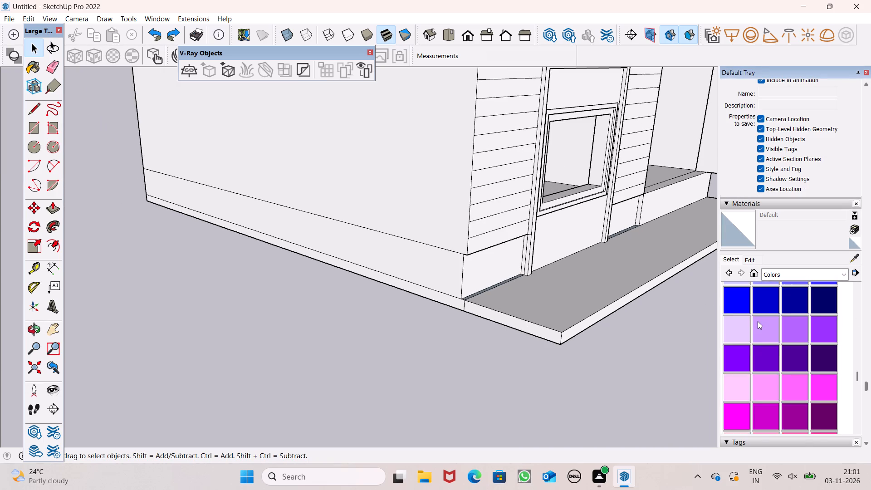
{"action": "scroll", "coordinate": [757, 321], "scroll_direction": "down", "scroll_amount": 14}
{"action": "scroll", "coordinate": [729, 272], "scroll_direction": "up", "scroll_amount": 2}
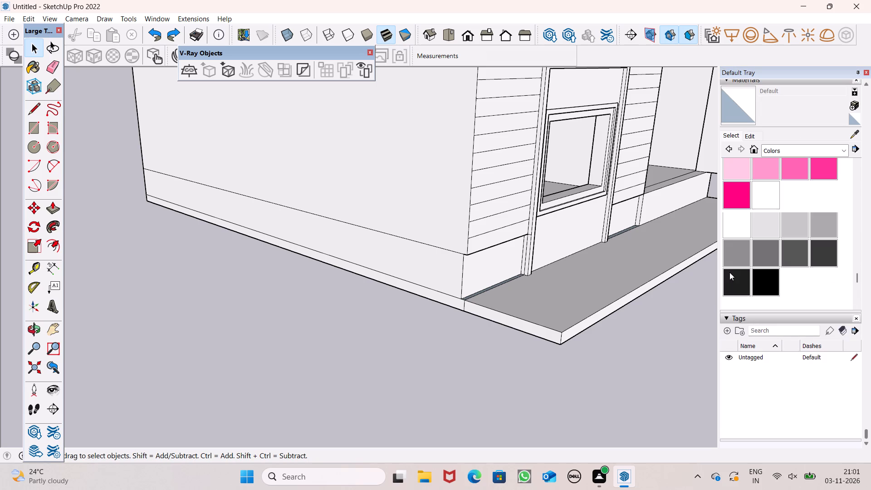
{"action": "left_click", "coordinate": [732, 226]}
{"action": "scroll", "coordinate": [522, 269], "scroll_direction": "up", "scroll_amount": 4}
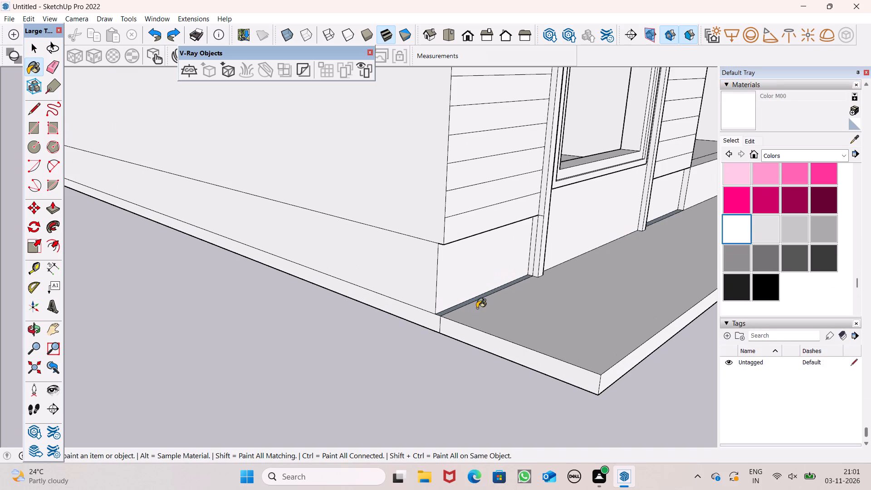
{"action": "scroll", "coordinate": [459, 307], "scroll_direction": "up", "scroll_amount": 7}
{"action": "left_click", "coordinate": [452, 310]}
Paint the matching strip at the foot of the grooved panel beside the staircase opening with Color M00.
{"action": "scroll", "coordinate": [400, 299], "scroll_direction": "down", "scroll_amount": 8}
{"action": "scroll", "coordinate": [633, 230], "scroll_direction": "up", "scroll_amount": 8}
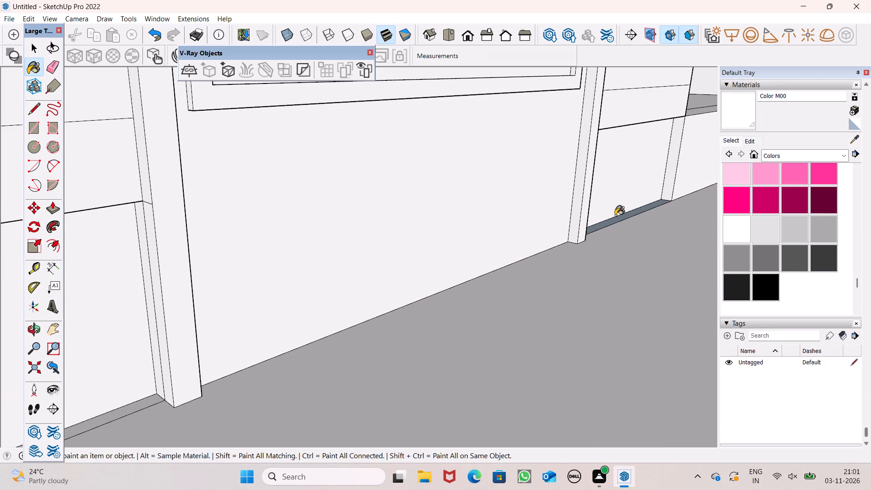
{"action": "left_click", "coordinate": [615, 216]}
{"action": "left_click", "coordinate": [616, 221]}
{"action": "scroll", "coordinate": [546, 275], "scroll_direction": "down", "scroll_amount": 3}
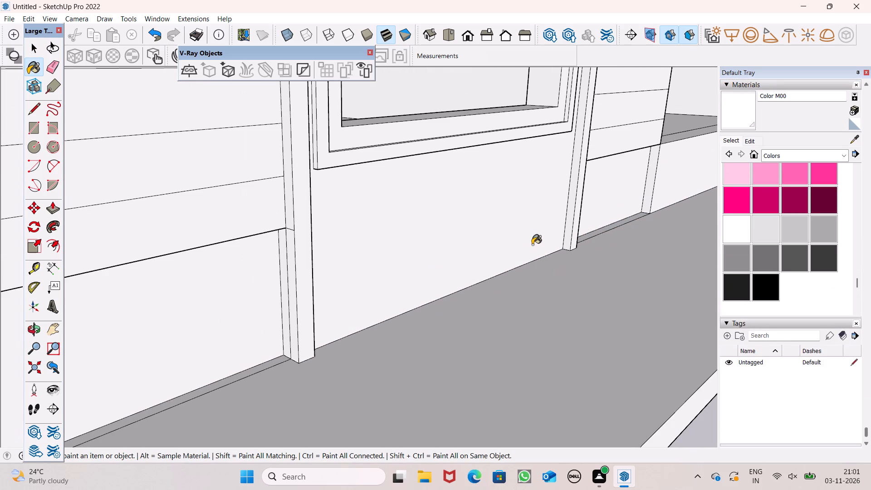
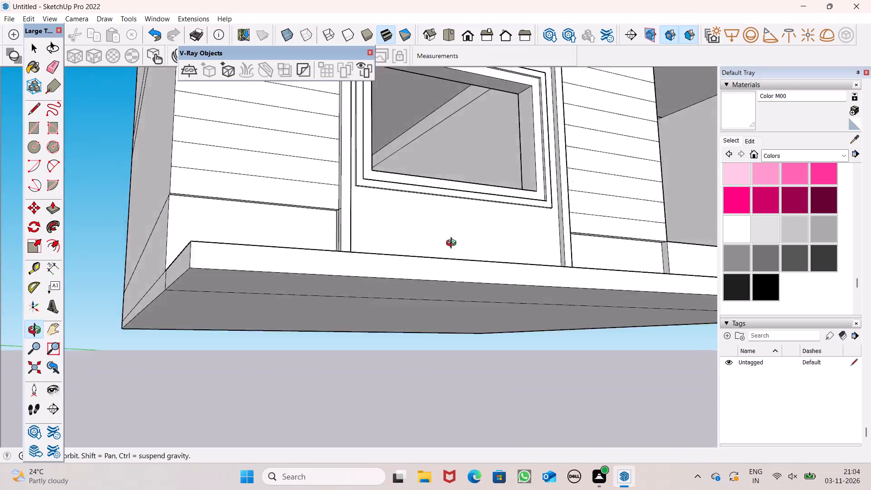
Draw a line about 2 5/8" long from the window frame's upper corner on the building-corner side to the raised surround.
{"action": "scroll", "coordinate": [403, 275], "scroll_direction": "down", "scroll_amount": 4}
{"action": "middle_click_drag", "start_coordinate": [484, 284], "coordinate": [429, 291]}
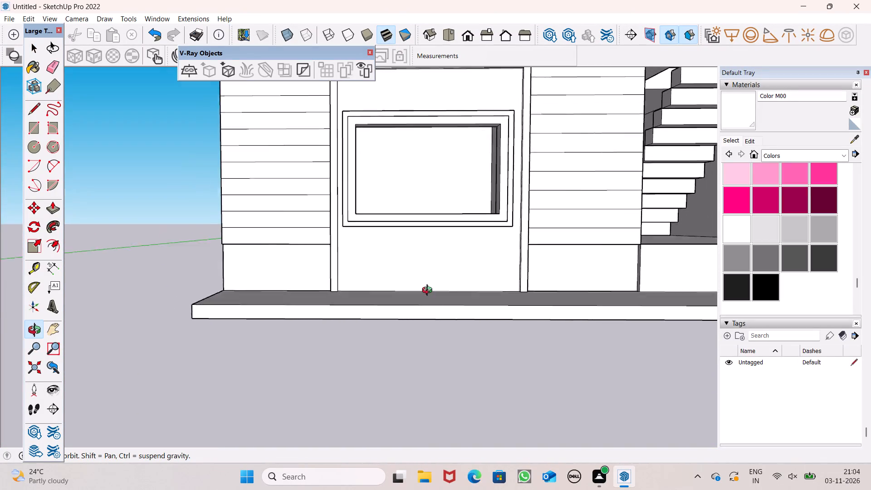
{"action": "middle_click_drag", "start_coordinate": [429, 291], "coordinate": [393, 282]}
{"action": "scroll", "coordinate": [377, 276], "scroll_direction": "down", "scroll_amount": 3}
{"action": "middle_click_drag", "start_coordinate": [401, 269], "coordinate": [403, 268]}
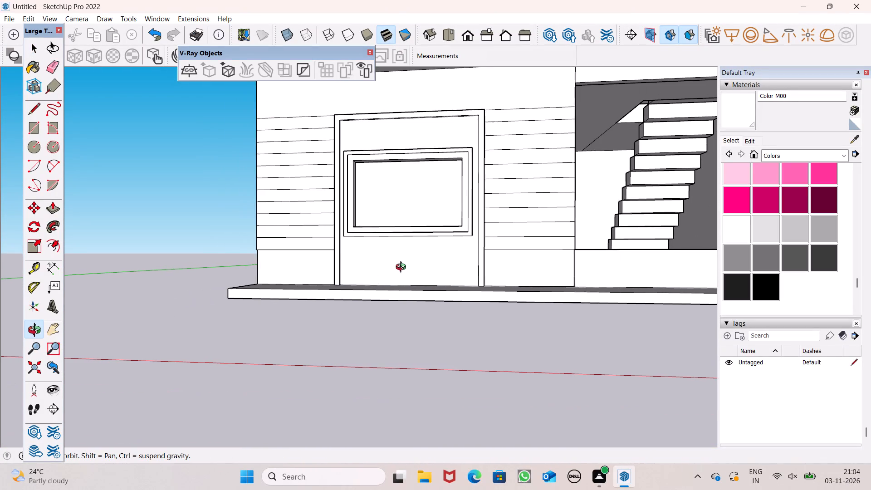
{"action": "middle_click_drag", "start_coordinate": [403, 268], "coordinate": [413, 280]}
{"action": "scroll", "coordinate": [370, 273], "scroll_direction": "up", "scroll_amount": 3}
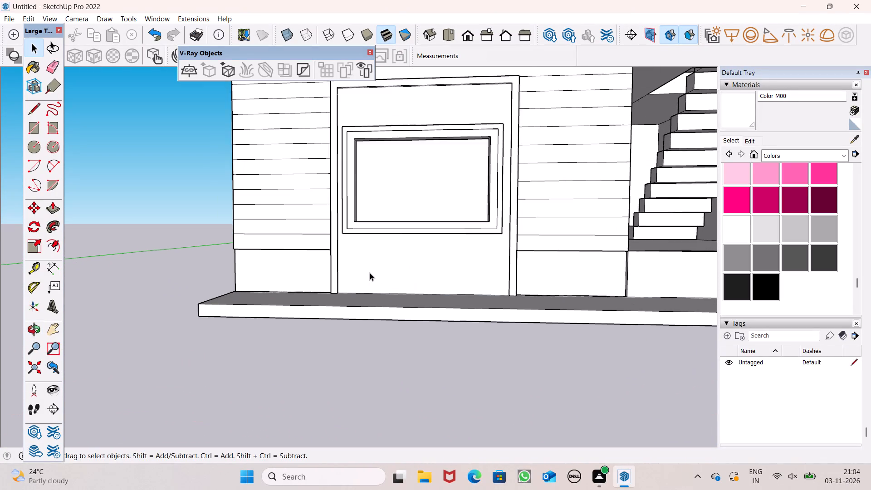
{"action": "scroll", "coordinate": [370, 273], "scroll_direction": "up", "scroll_amount": 3}
{"action": "scroll", "coordinate": [561, 328], "scroll_direction": "down", "scroll_amount": 4}
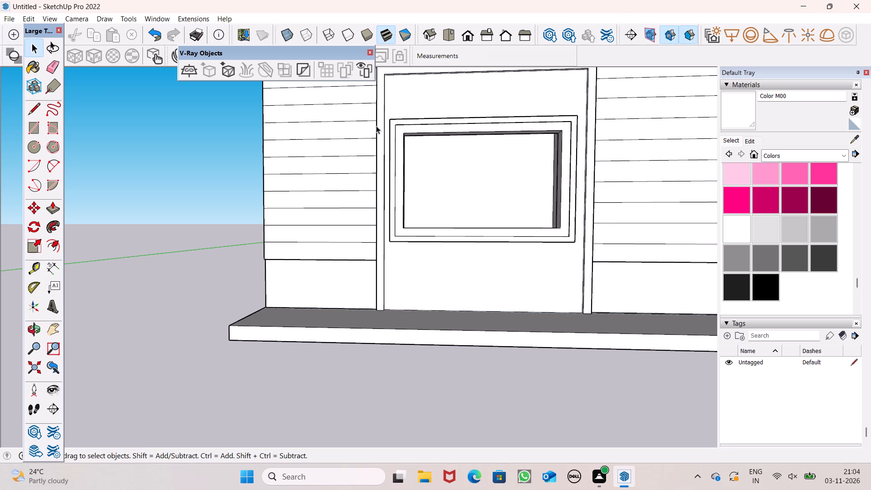
{"action": "scroll", "coordinate": [354, 90], "scroll_direction": "down", "scroll_amount": 2}
{"action": "middle_click_drag", "start_coordinate": [431, 125], "coordinate": [425, 215]}
{"action": "scroll", "coordinate": [406, 135], "scroll_direction": "up", "scroll_amount": 7}
{"action": "middle_click_drag", "start_coordinate": [381, 162], "coordinate": [385, 173]}
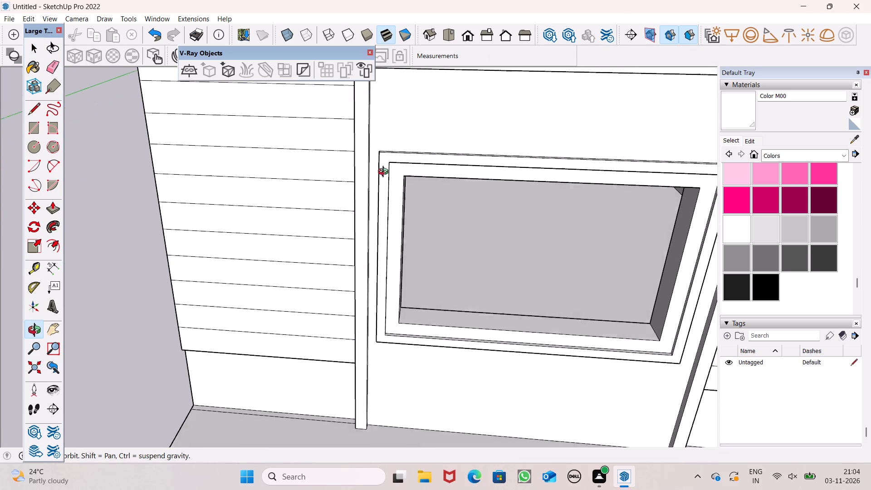
{"action": "middle_click_drag", "start_coordinate": [385, 173], "coordinate": [353, 185]}
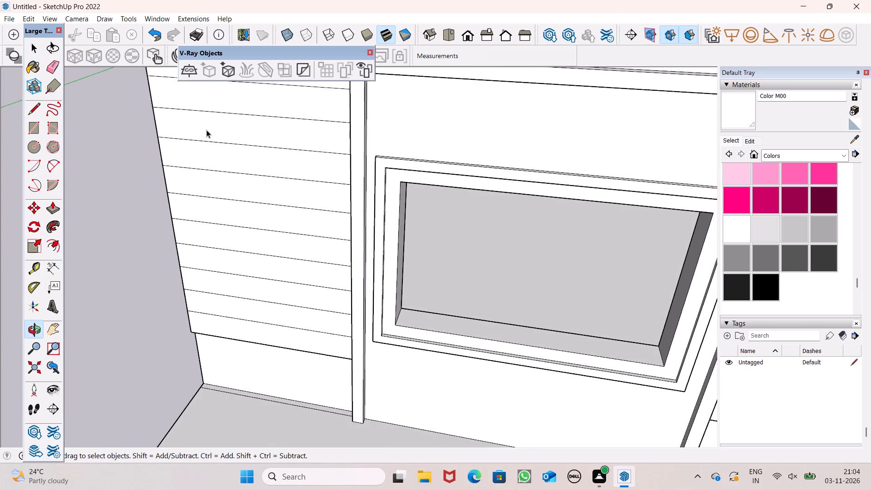
{"action": "left_click", "coordinate": [36, 106]}
{"action": "scroll", "coordinate": [316, 122], "scroll_direction": "up", "scroll_amount": 4}
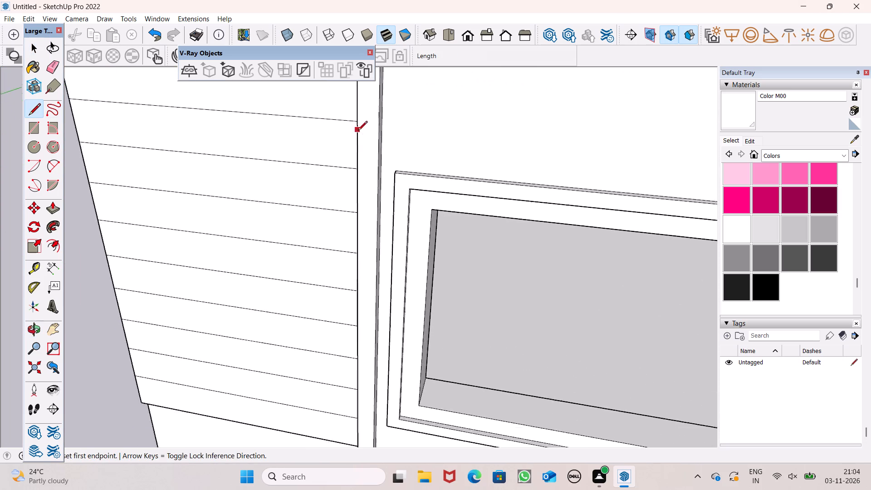
{"action": "scroll", "coordinate": [358, 131], "scroll_direction": "up", "scroll_amount": 3}
{"action": "left_click", "coordinate": [409, 182]}
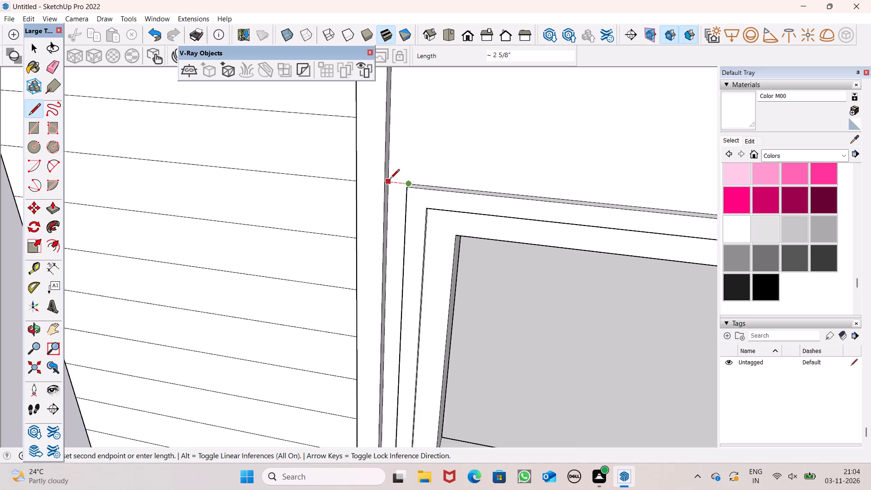
{"action": "left_click", "coordinate": [390, 179]}
Draw a line about 4 3/16" long from the window frame's upper corner on the staircase side to the raised surround.
{"action": "scroll", "coordinate": [405, 156], "scroll_direction": "down", "scroll_amount": 9}
{"action": "scroll", "coordinate": [665, 178], "scroll_direction": "up", "scroll_amount": 2}
{"action": "scroll", "coordinate": [505, 157], "scroll_direction": "down", "scroll_amount": 5}
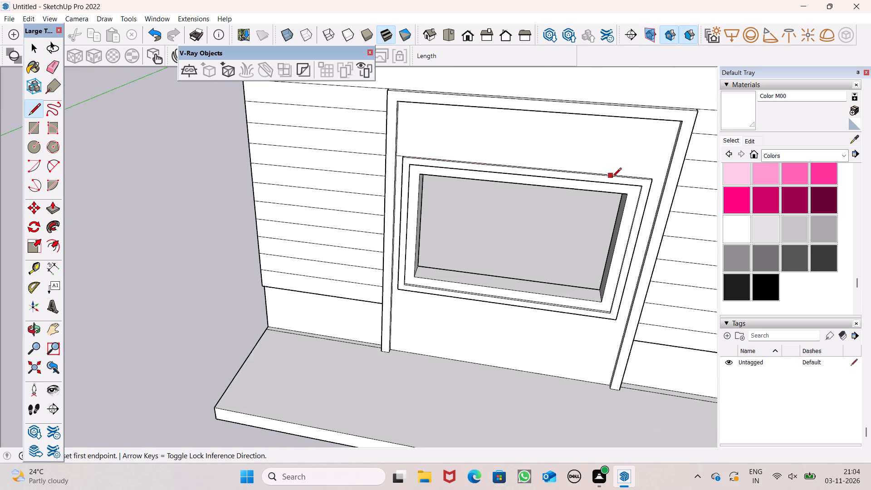
{"action": "scroll", "coordinate": [675, 187], "scroll_direction": "up", "scroll_amount": 13}
{"action": "left_click", "coordinate": [616, 161]}
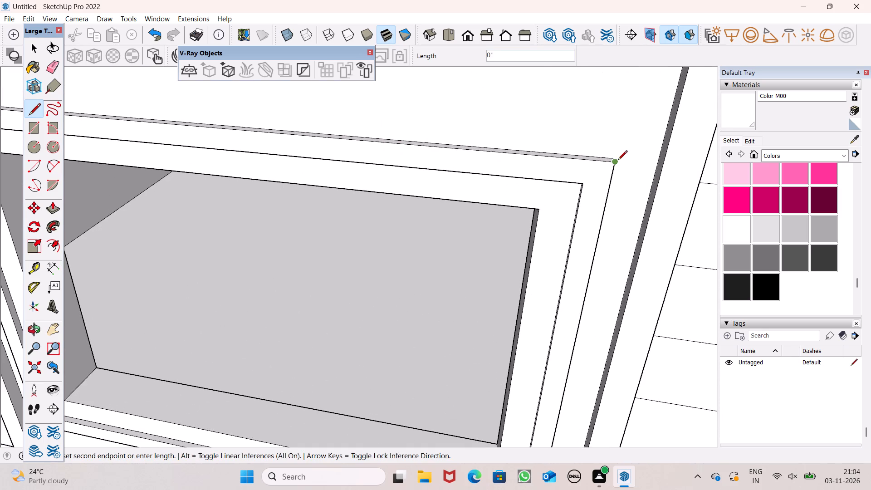
{"action": "key", "text": "space"}
{"action": "middle_click_drag", "start_coordinate": [631, 167], "coordinate": [566, 203]}
{"action": "scroll", "coordinate": [566, 203], "scroll_direction": "up", "scroll_amount": 1}
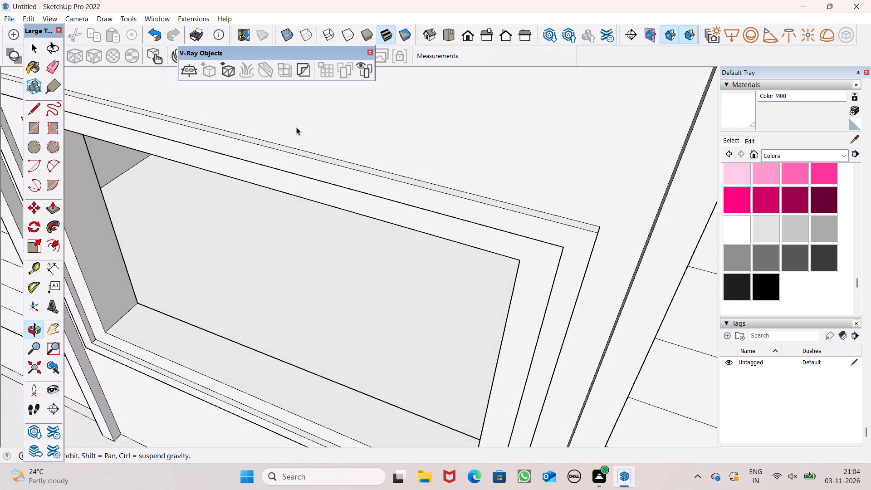
{"action": "scroll", "coordinate": [401, 154], "scroll_direction": "down", "scroll_amount": 6}
{"action": "left_click", "coordinate": [39, 110]}
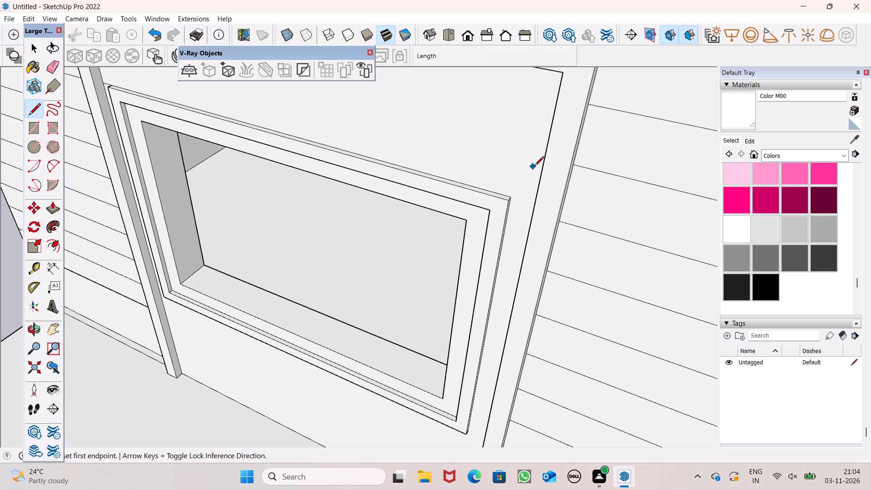
{"action": "middle_click_drag", "start_coordinate": [527, 209], "coordinate": [566, 212]}
{"action": "scroll", "coordinate": [561, 201], "scroll_direction": "up", "scroll_amount": 8}
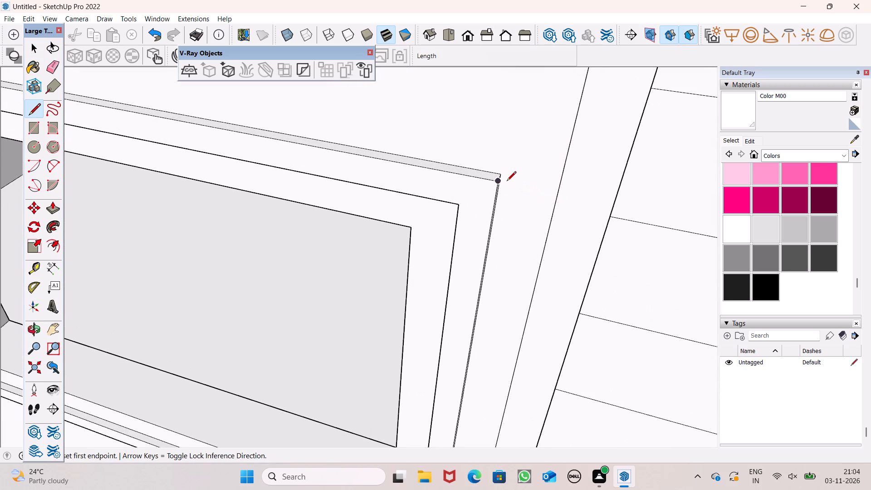
{"action": "left_click", "coordinate": [502, 175]}
{"action": "middle_click_drag", "start_coordinate": [519, 211], "coordinate": [592, 176]}
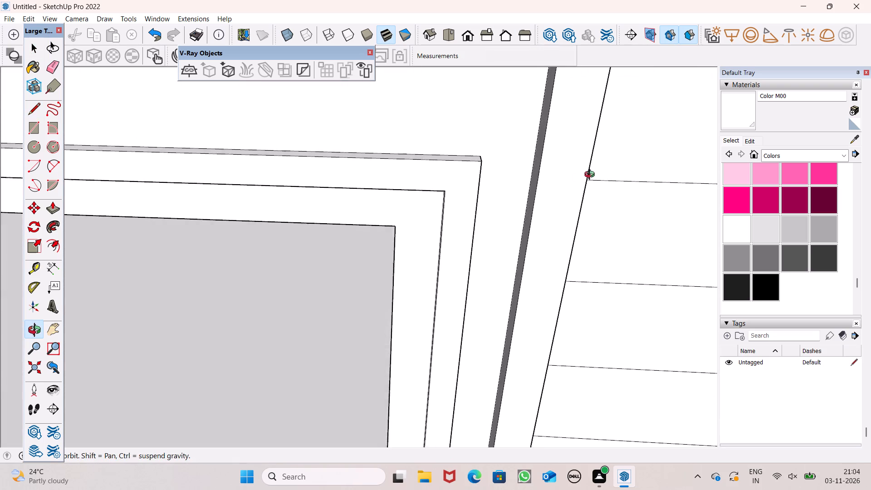
{"action": "middle_click_drag", "start_coordinate": [592, 176], "coordinate": [614, 152]}
{"action": "scroll", "coordinate": [614, 156], "scroll_direction": "up", "scroll_amount": 1}
{"action": "left_click", "coordinate": [511, 157]}
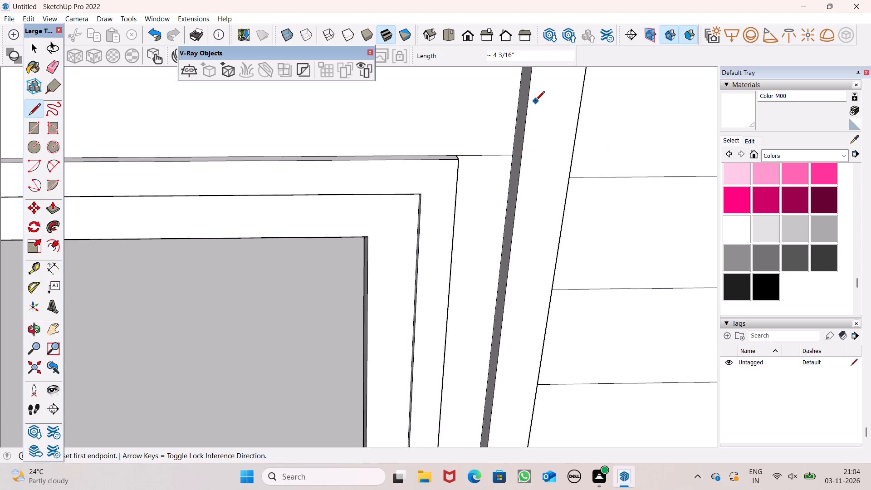
Draw a horizontal line from the window frame's lower corner on the building-corner side to the raised surround.
{"action": "scroll", "coordinate": [535, 101], "scroll_direction": "down", "scroll_amount": 16}
{"action": "middle_click_drag", "start_coordinate": [590, 168], "coordinate": [590, 114]}
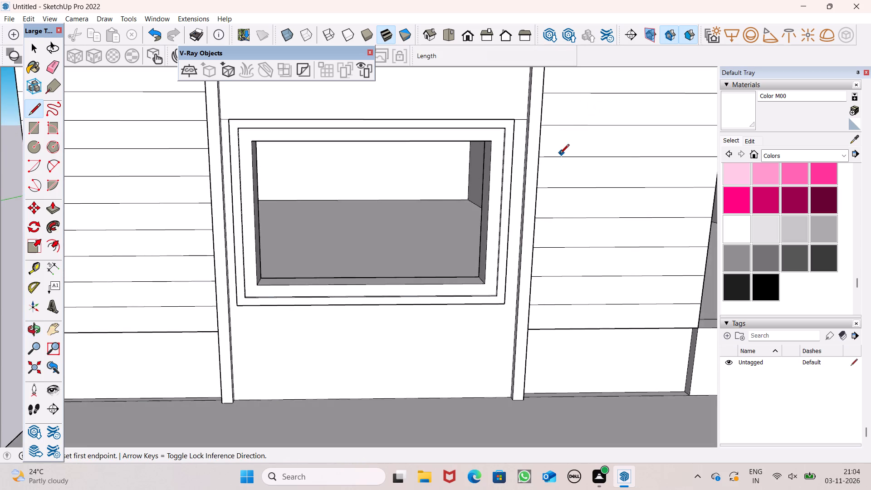
{"action": "scroll", "coordinate": [558, 157], "scroll_direction": "down", "scroll_amount": 5}
{"action": "scroll", "coordinate": [415, 265], "scroll_direction": "up", "scroll_amount": 7}
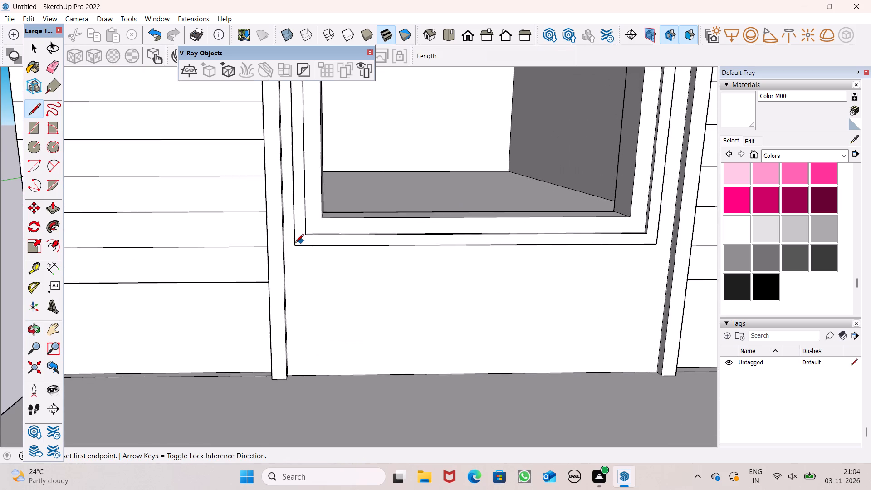
{"action": "scroll", "coordinate": [283, 249], "scroll_direction": "up", "scroll_amount": 9}
{"action": "middle_click_drag", "start_coordinate": [289, 249], "coordinate": [335, 249]}
{"action": "scroll", "coordinate": [315, 242], "scroll_direction": "up", "scroll_amount": 7}
{"action": "middle_click_drag", "start_coordinate": [310, 247], "coordinate": [296, 251]}
{"action": "scroll", "coordinate": [310, 247], "scroll_direction": "up", "scroll_amount": 1}
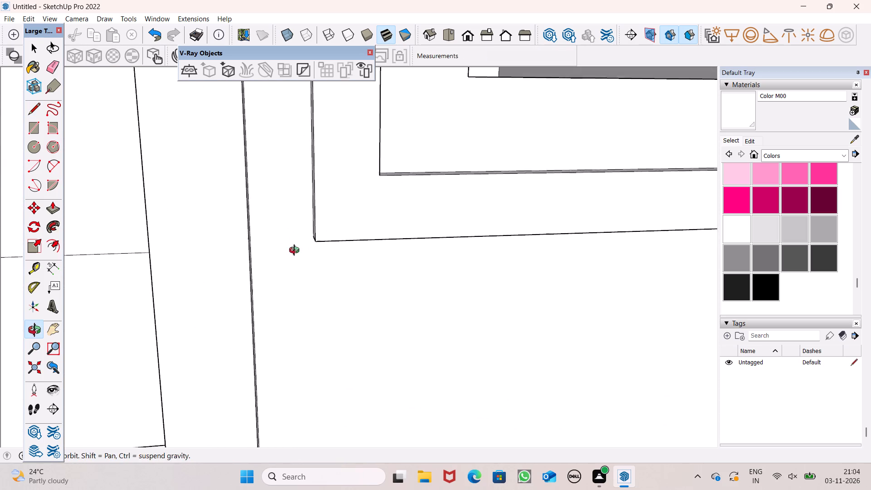
{"action": "middle_click_drag", "start_coordinate": [296, 251], "coordinate": [295, 252]}
{"action": "scroll", "coordinate": [297, 250], "scroll_direction": "up", "scroll_amount": 8}
{"action": "left_click", "coordinate": [336, 220]}
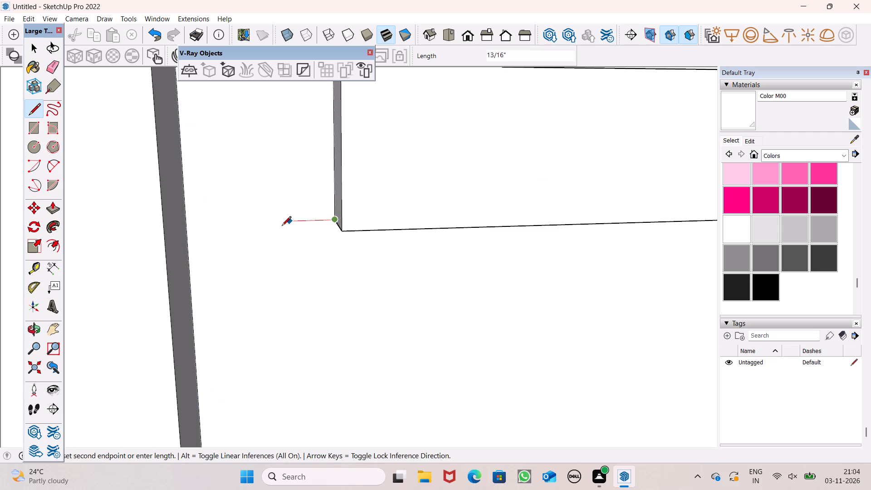
{"action": "left_click", "coordinate": [183, 229]}
Draw a horizontal line from the window frame's lower corner on the staircase side to the raised surround.
{"action": "scroll", "coordinate": [271, 226], "scroll_direction": "down", "scroll_amount": 4}
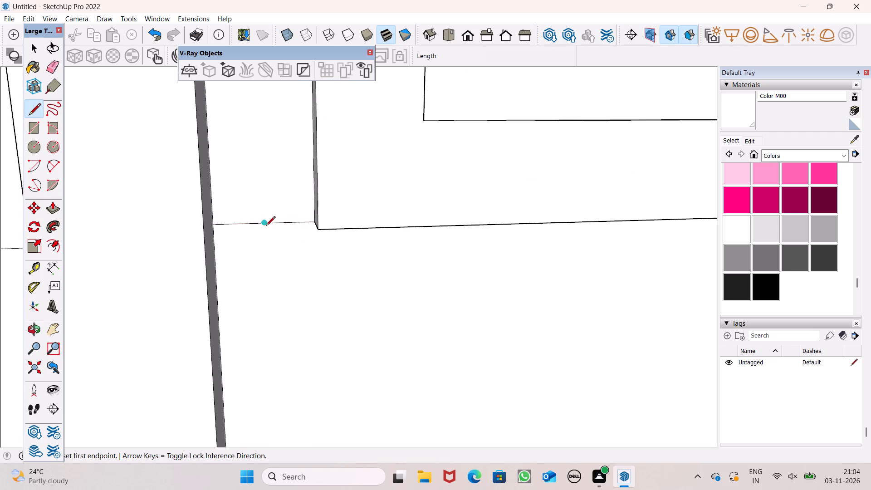
{"action": "scroll", "coordinate": [266, 226], "scroll_direction": "down", "scroll_amount": 9}
{"action": "scroll", "coordinate": [236, 191], "scroll_direction": "down", "scroll_amount": 7}
{"action": "middle_click_drag", "start_coordinate": [407, 235], "coordinate": [345, 220]}
{"action": "scroll", "coordinate": [349, 221], "scroll_direction": "up", "scroll_amount": 1}
{"action": "scroll", "coordinate": [250, 195], "scroll_direction": "down", "scroll_amount": 13}
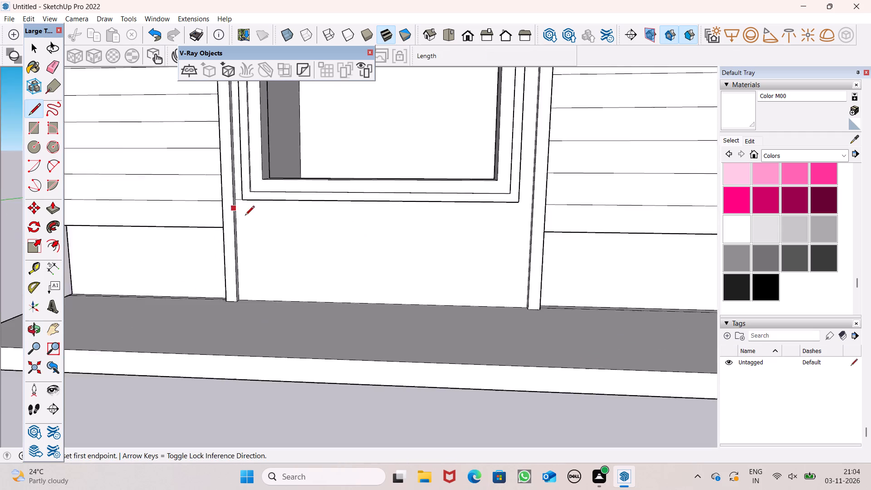
{"action": "scroll", "coordinate": [613, 218], "scroll_direction": "up", "scroll_amount": 15}
{"action": "scroll", "coordinate": [387, 219], "scroll_direction": "up", "scroll_amount": 8}
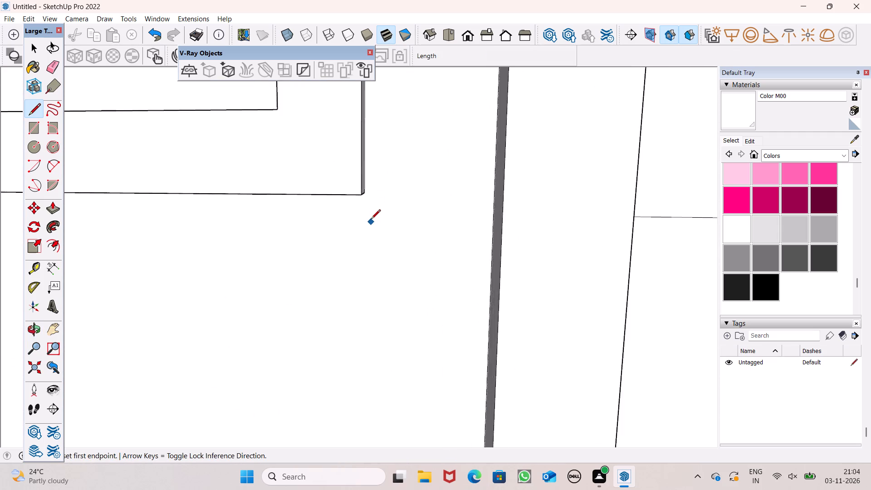
{"action": "scroll", "coordinate": [369, 213], "scroll_direction": "up", "scroll_amount": 6}
{"action": "left_click", "coordinate": [363, 176]}
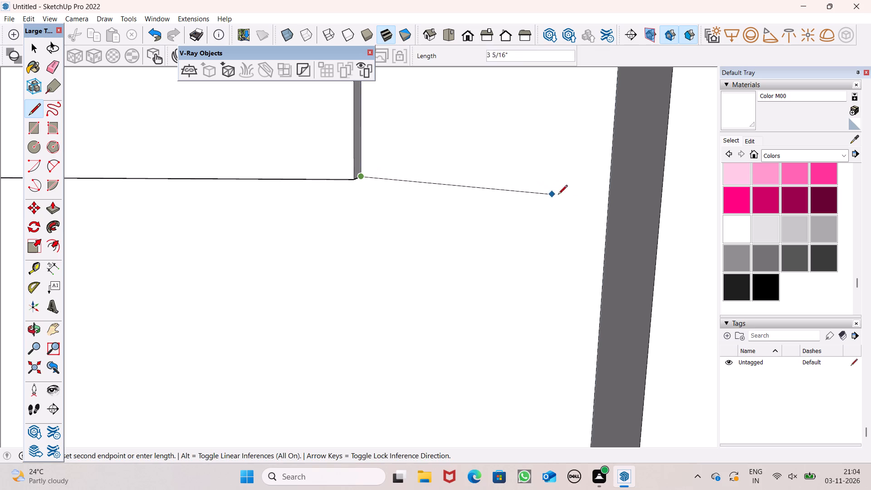
{"action": "left_click", "coordinate": [609, 181]}
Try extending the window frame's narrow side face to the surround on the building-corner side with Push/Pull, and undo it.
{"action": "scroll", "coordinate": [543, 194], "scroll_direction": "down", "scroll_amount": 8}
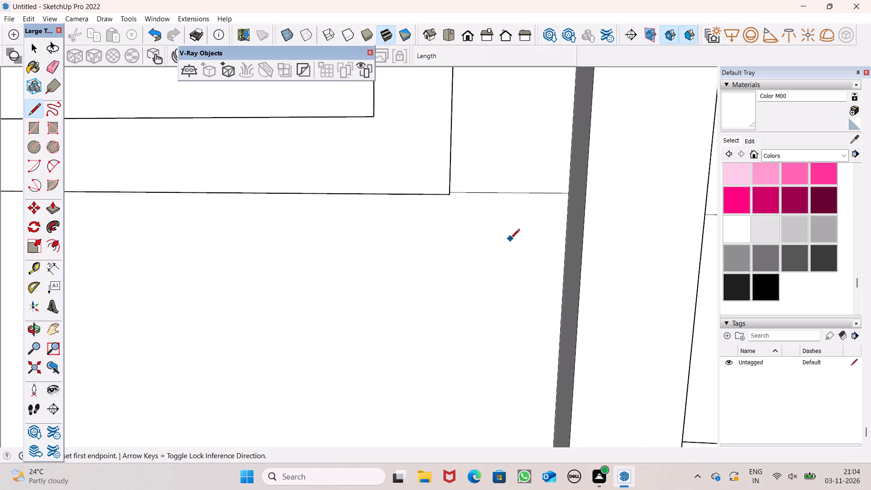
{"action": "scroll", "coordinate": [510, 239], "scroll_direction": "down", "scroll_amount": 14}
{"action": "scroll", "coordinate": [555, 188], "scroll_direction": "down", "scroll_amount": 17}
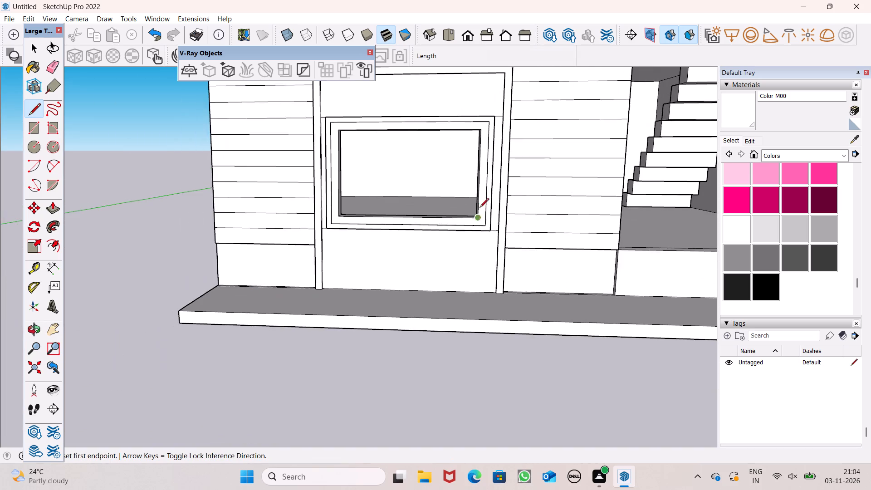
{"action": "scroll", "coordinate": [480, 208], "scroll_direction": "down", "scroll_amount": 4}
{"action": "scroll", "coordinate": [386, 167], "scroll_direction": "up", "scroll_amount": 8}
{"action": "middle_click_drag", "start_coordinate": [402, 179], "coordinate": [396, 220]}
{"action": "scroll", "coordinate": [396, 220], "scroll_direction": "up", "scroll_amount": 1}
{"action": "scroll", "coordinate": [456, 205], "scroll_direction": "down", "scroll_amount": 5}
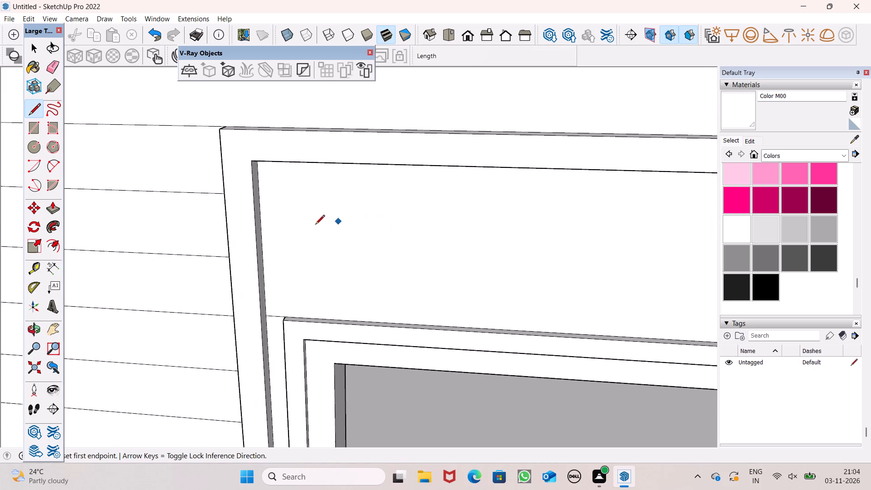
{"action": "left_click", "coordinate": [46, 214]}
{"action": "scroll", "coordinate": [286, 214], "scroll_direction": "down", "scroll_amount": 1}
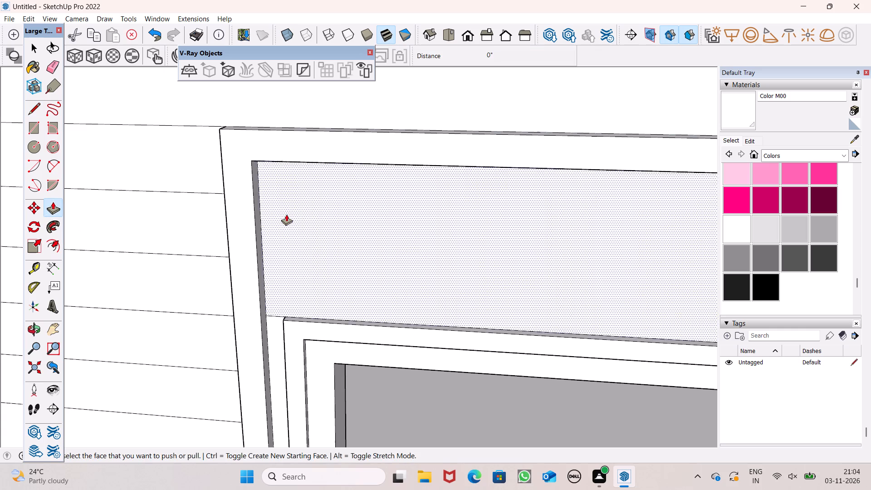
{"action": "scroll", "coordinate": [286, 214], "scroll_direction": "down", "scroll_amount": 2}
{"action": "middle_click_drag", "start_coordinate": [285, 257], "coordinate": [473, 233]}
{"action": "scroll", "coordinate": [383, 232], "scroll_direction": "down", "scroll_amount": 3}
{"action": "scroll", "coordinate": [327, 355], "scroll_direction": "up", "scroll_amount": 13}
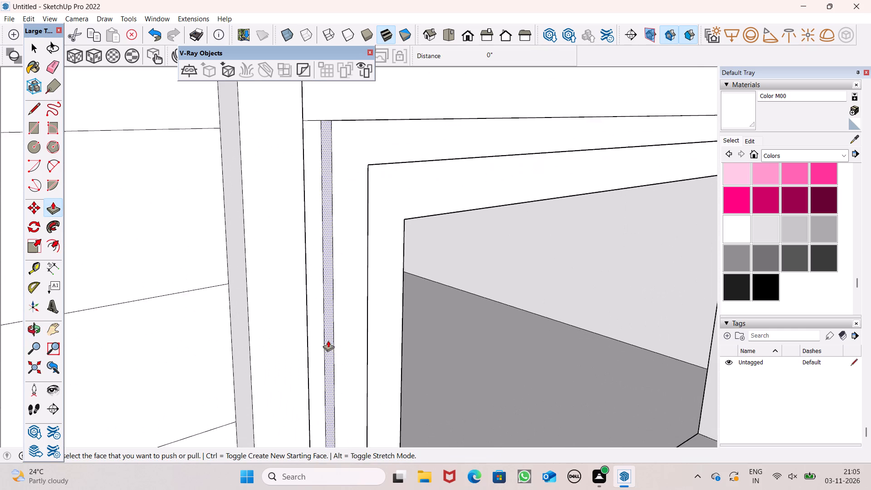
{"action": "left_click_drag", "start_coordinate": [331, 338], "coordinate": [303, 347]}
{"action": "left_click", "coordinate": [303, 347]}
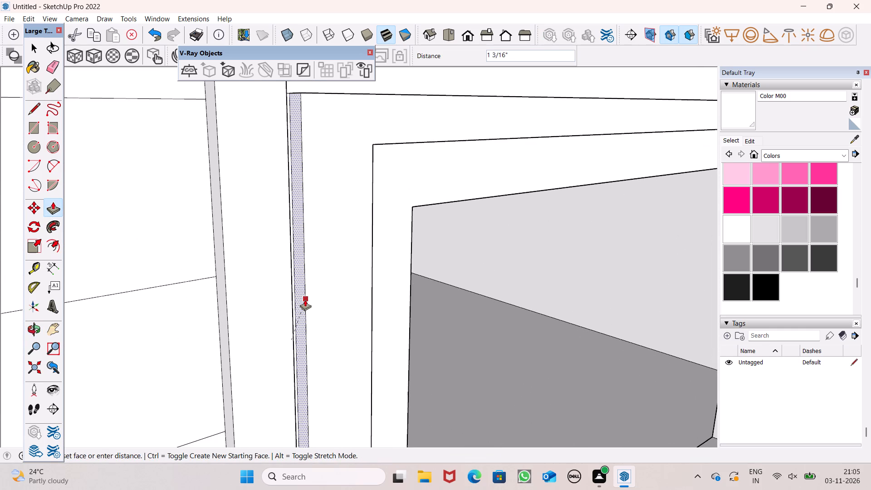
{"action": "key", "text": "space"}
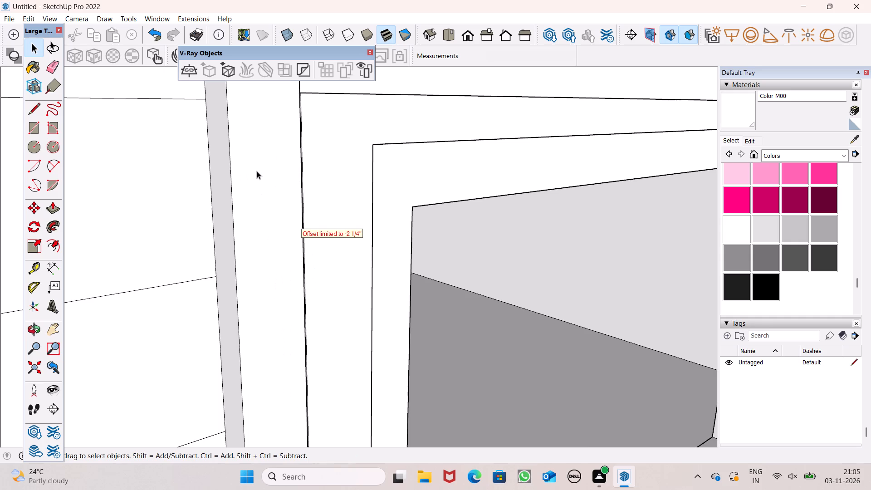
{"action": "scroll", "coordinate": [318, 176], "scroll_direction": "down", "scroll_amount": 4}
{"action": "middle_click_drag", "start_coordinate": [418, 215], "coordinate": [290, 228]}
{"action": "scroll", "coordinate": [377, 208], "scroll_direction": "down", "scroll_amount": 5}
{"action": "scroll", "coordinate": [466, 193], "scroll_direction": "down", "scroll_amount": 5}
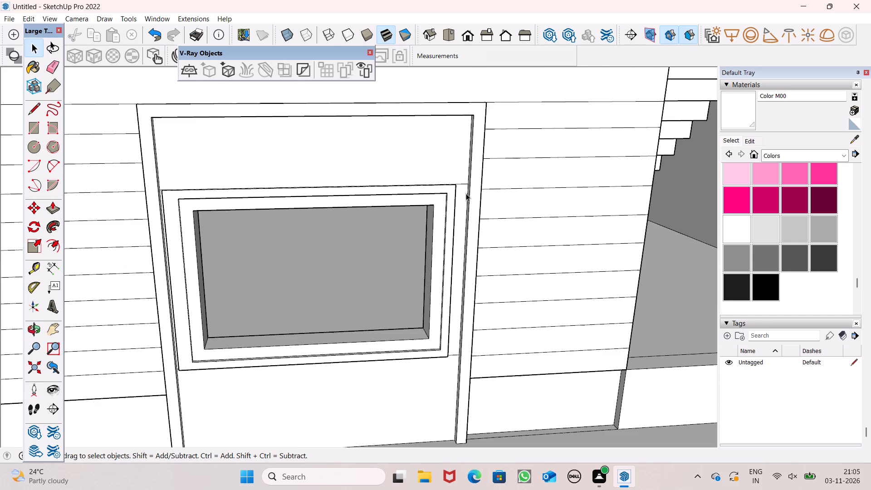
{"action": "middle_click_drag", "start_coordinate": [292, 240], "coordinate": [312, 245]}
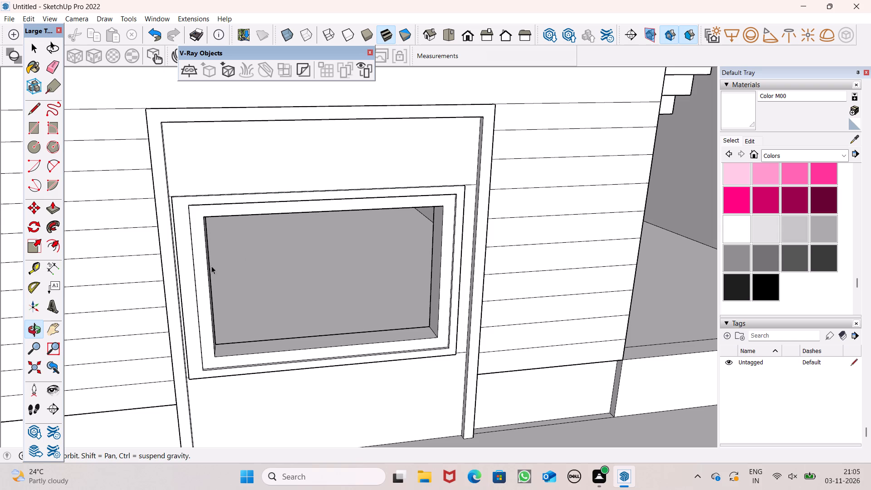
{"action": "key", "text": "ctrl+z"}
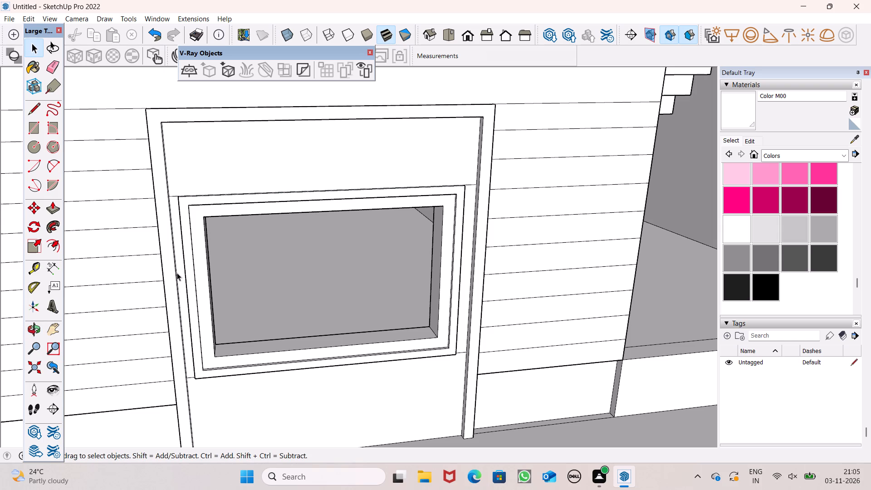
Push/Pull the window frame's narrow side face on the building-corner side about 2 5/8" out to the raised surround.
{"action": "middle_click_drag", "start_coordinate": [177, 271], "coordinate": [197, 275]}
{"action": "scroll", "coordinate": [191, 277], "scroll_direction": "up", "scroll_amount": 8}
{"action": "middle_click_drag", "start_coordinate": [181, 294], "coordinate": [232, 302]}
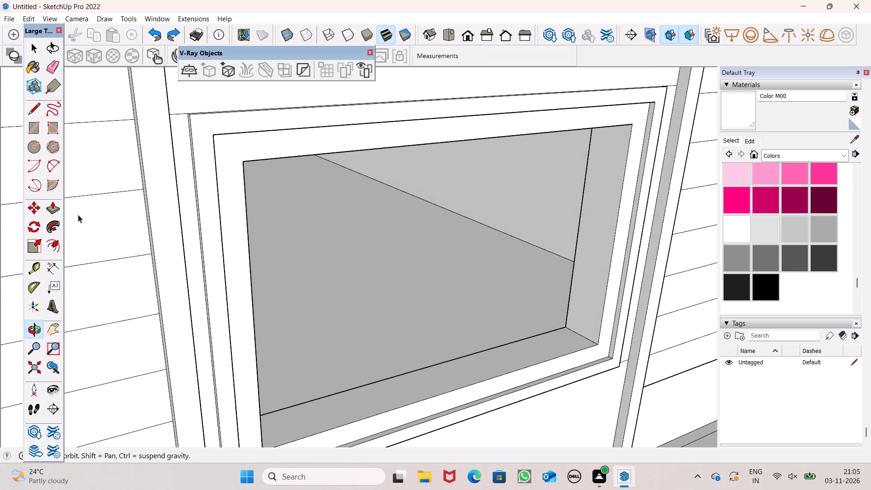
{"action": "left_click", "coordinate": [57, 216]}
{"action": "scroll", "coordinate": [303, 194], "scroll_direction": "down", "scroll_amount": 3}
{"action": "middle_click_drag", "start_coordinate": [230, 240], "coordinate": [260, 265]}
{"action": "scroll", "coordinate": [269, 262], "scroll_direction": "up", "scroll_amount": 8}
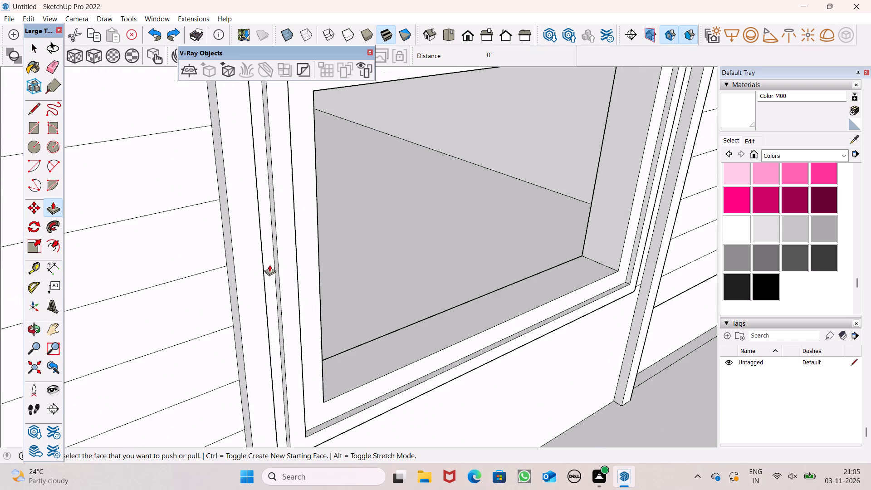
{"action": "scroll", "coordinate": [269, 275], "scroll_direction": "up", "scroll_amount": 7}
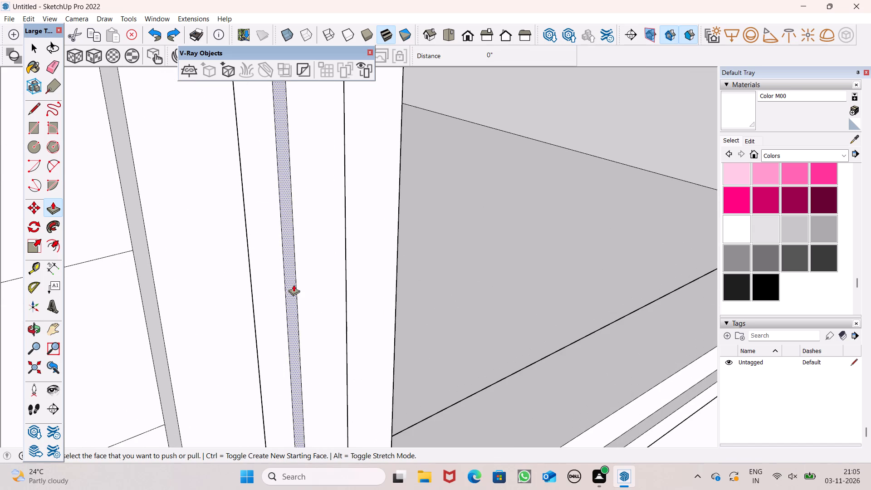
{"action": "left_click_drag", "start_coordinate": [294, 284], "coordinate": [254, 305]}
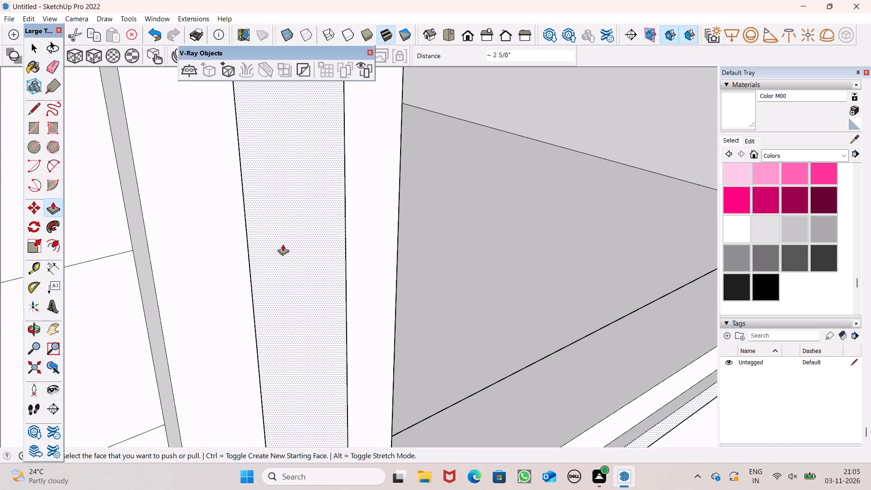
Push/Pull the window frame's narrow side face on the staircase side about 4 3/16" out to the raised surround.
{"action": "scroll", "coordinate": [283, 244], "scroll_direction": "down", "scroll_amount": 3}
{"action": "middle_click_drag", "start_coordinate": [356, 248], "coordinate": [137, 250]}
{"action": "scroll", "coordinate": [174, 229], "scroll_direction": "down", "scroll_amount": 10}
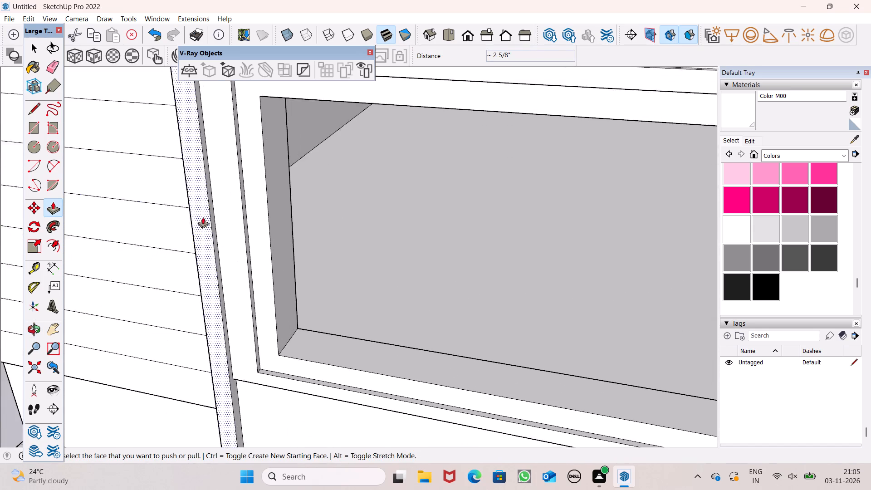
{"action": "middle_click_drag", "start_coordinate": [203, 217], "coordinate": [231, 200]}
{"action": "scroll", "coordinate": [222, 221], "scroll_direction": "down", "scroll_amount": 5}
{"action": "scroll", "coordinate": [579, 45], "scroll_direction": "down", "scroll_amount": 5}
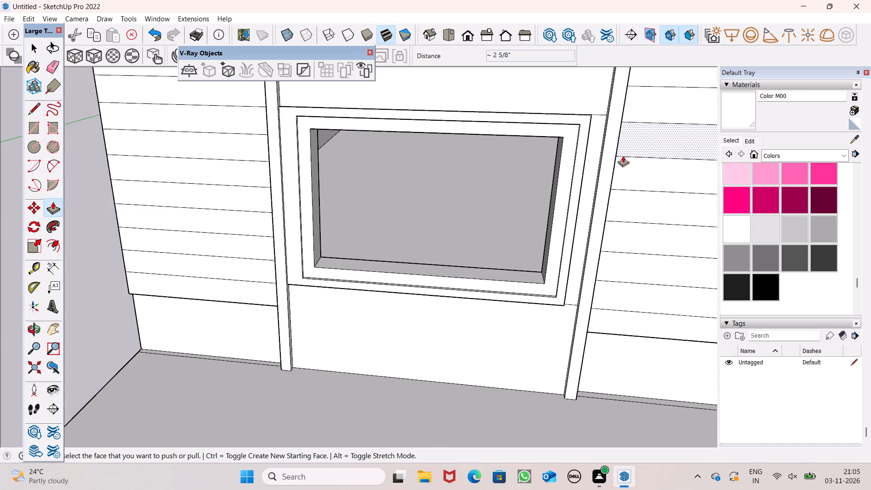
{"action": "scroll", "coordinate": [623, 157], "scroll_direction": "up", "scroll_amount": 7}
{"action": "middle_click_drag", "start_coordinate": [597, 227], "coordinate": [513, 237]}
{"action": "scroll", "coordinate": [533, 256], "scroll_direction": "up", "scroll_amount": 3}
{"action": "middle_click_drag", "start_coordinate": [558, 279], "coordinate": [541, 269]}
{"action": "scroll", "coordinate": [557, 277], "scroll_direction": "up", "scroll_amount": 1}
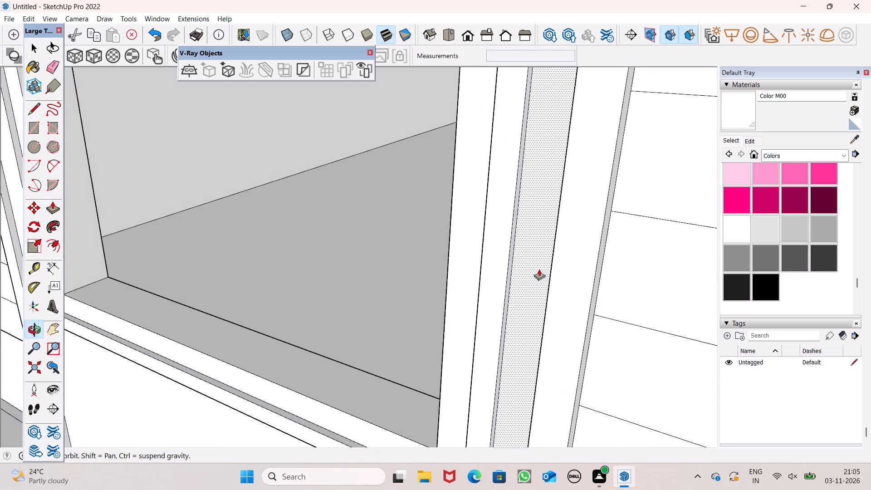
{"action": "left_click_drag", "start_coordinate": [509, 276], "coordinate": [542, 289]}
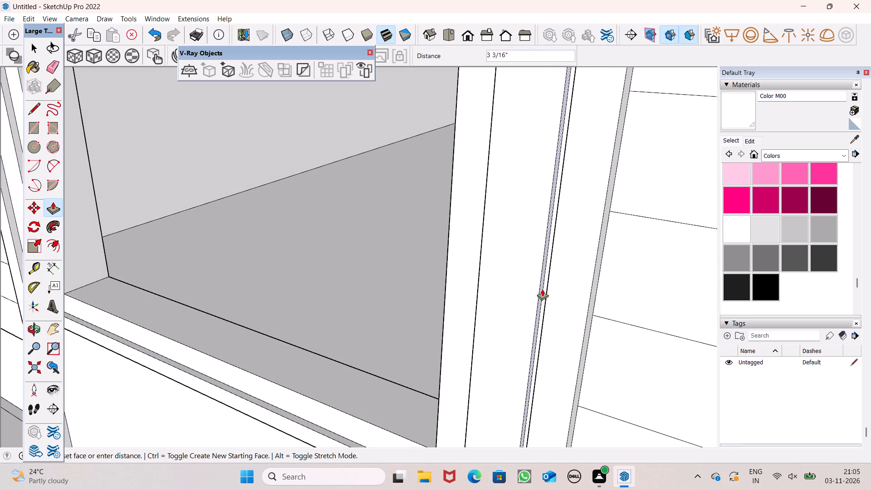
{"action": "left_click_drag", "start_coordinate": [542, 289], "coordinate": [548, 287]}
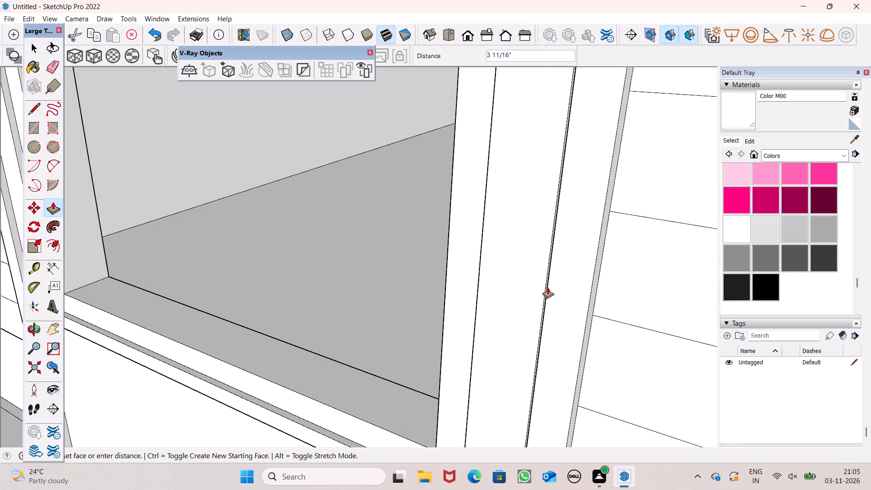
{"action": "left_click_drag", "start_coordinate": [548, 287], "coordinate": [549, 276]}
{"action": "scroll", "coordinate": [516, 184], "scroll_direction": "down", "scroll_amount": 12}
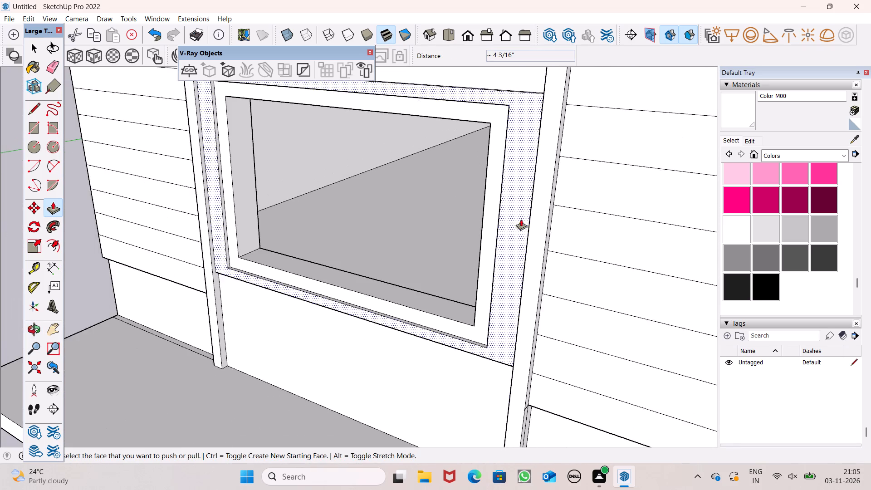
Examine the window frame's joints with the raised surround on both sides.
{"action": "middle_click_drag", "start_coordinate": [521, 219], "coordinate": [607, 221]}
{"action": "scroll", "coordinate": [577, 200], "scroll_direction": "down", "scroll_amount": 2}
{"action": "middle_click_drag", "start_coordinate": [577, 196], "coordinate": [499, 279]}
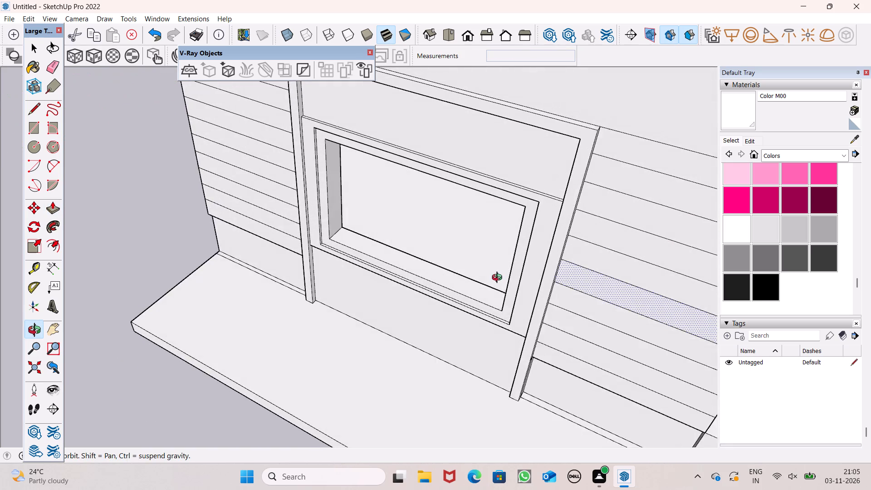
{"action": "middle_click_drag", "start_coordinate": [499, 279], "coordinate": [516, 282]}
{"action": "scroll", "coordinate": [544, 251], "scroll_direction": "up", "scroll_amount": 6}
{"action": "scroll", "coordinate": [552, 156], "scroll_direction": "down", "scroll_amount": 4}
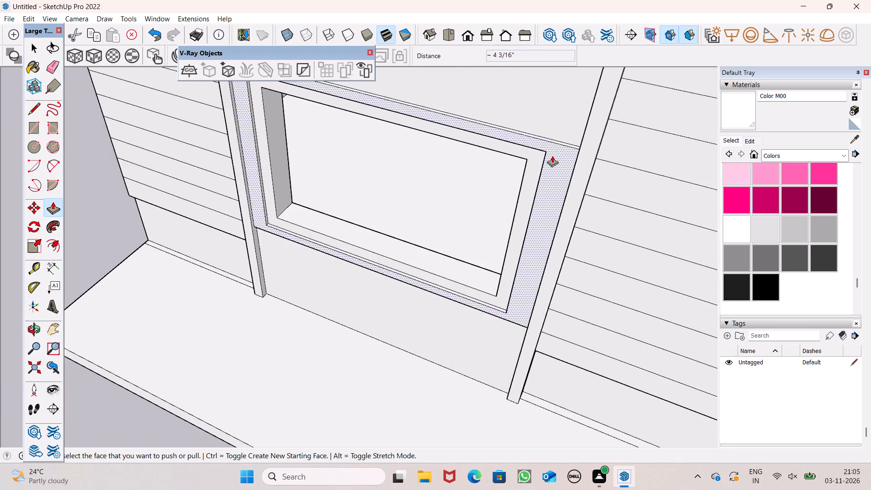
{"action": "middle_click_drag", "start_coordinate": [550, 175], "coordinate": [538, 213]}
{"action": "scroll", "coordinate": [538, 213], "scroll_direction": "up", "scroll_amount": 6}
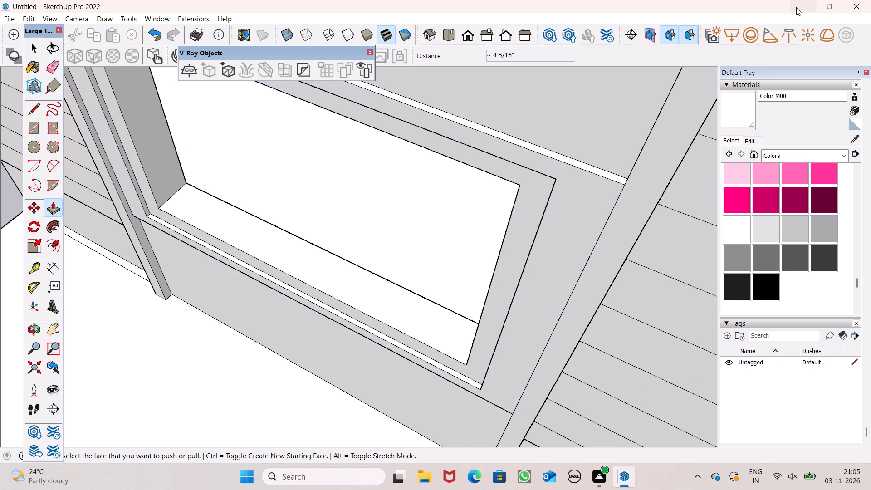
{"action": "scroll", "coordinate": [712, 63], "scroll_direction": "down", "scroll_amount": 2}
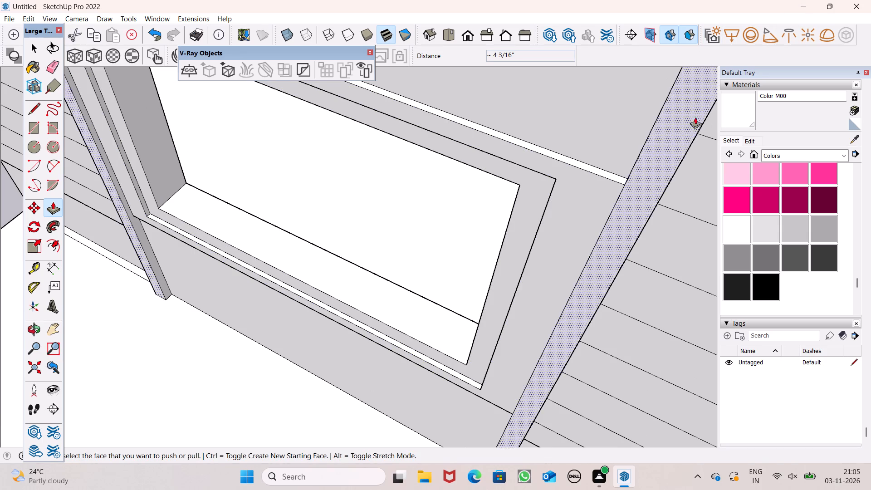
{"action": "scroll", "coordinate": [534, 157], "scroll_direction": "down", "scroll_amount": 4}
{"action": "middle_click_drag", "start_coordinate": [523, 171], "coordinate": [780, 137]}
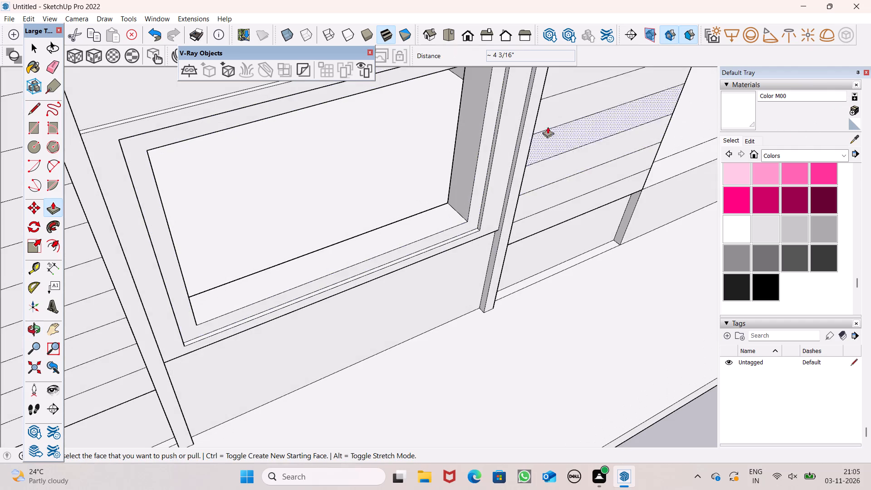
{"action": "scroll", "coordinate": [265, 128], "scroll_direction": "down", "scroll_amount": 2}
{"action": "middle_click_drag", "start_coordinate": [265, 128], "coordinate": [259, 155]}
{"action": "scroll", "coordinate": [195, 161], "scroll_direction": "up", "scroll_amount": 6}
{"action": "middle_click_drag", "start_coordinate": [198, 185], "coordinate": [137, 176]}
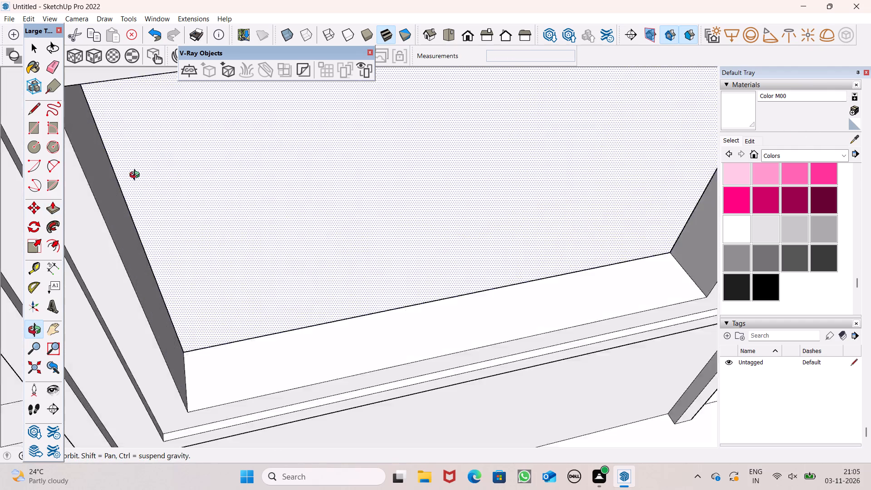
{"action": "middle_click_drag", "start_coordinate": [137, 176], "coordinate": [103, 171]}
{"action": "scroll", "coordinate": [102, 171], "scroll_direction": "up", "scroll_amount": 1}
{"action": "scroll", "coordinate": [355, 142], "scroll_direction": "down", "scroll_amount": 7}
{"action": "middle_click_drag", "start_coordinate": [300, 184], "coordinate": [196, 113]}
{"action": "scroll", "coordinate": [206, 127], "scroll_direction": "up", "scroll_amount": 1}
{"action": "scroll", "coordinate": [276, 166], "scroll_direction": "up", "scroll_amount": 6}
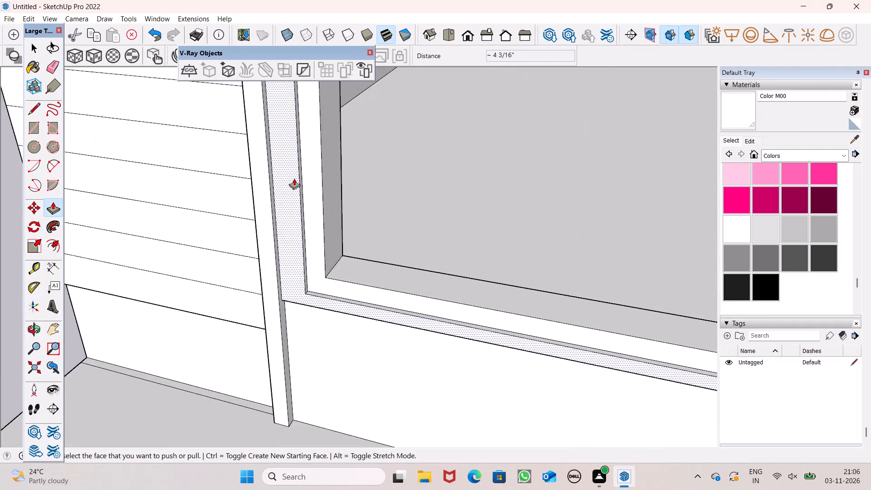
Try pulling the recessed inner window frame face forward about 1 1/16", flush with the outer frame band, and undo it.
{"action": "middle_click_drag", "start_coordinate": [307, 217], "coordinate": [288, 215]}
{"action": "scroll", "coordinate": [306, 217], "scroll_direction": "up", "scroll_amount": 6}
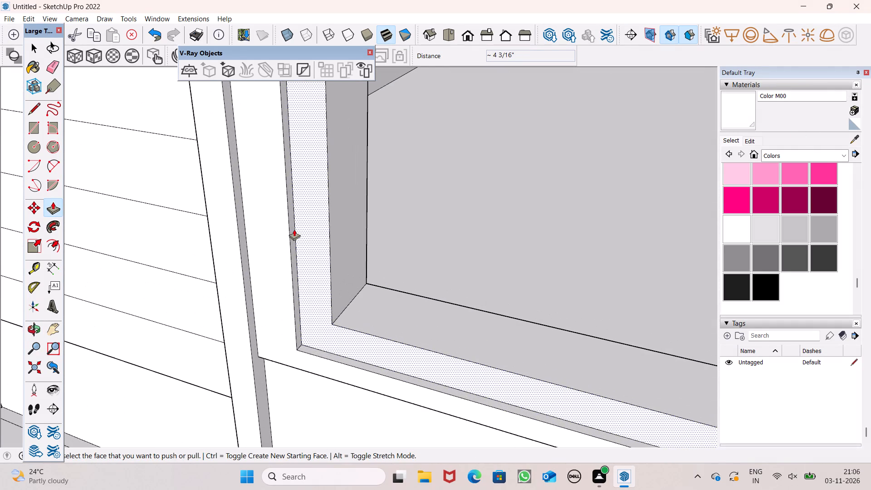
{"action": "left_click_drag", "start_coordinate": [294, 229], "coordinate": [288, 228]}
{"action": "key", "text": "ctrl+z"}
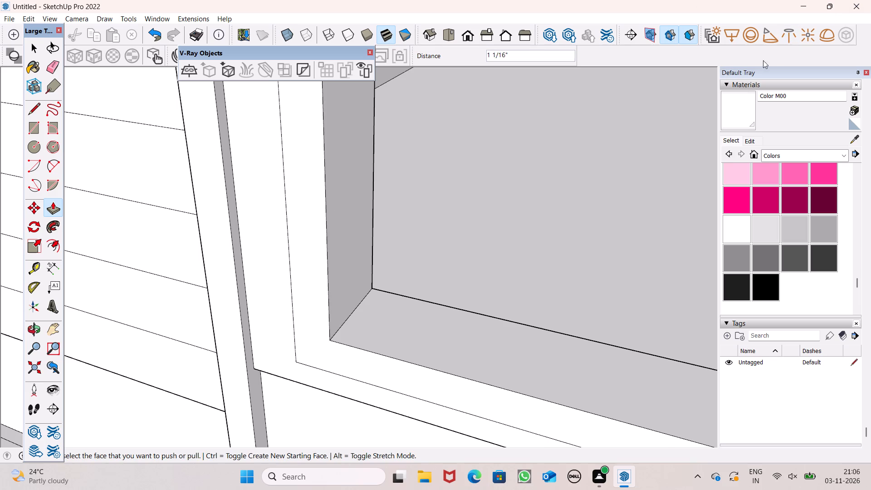
Push the raised surround's inner side face on the building-corner side about 1 5/16" away from the window, narrowing the surround.
{"action": "scroll", "coordinate": [691, 232], "scroll_direction": "up", "scroll_amount": 3}
{"action": "scroll", "coordinate": [514, 173], "scroll_direction": "down", "scroll_amount": 6}
{"action": "scroll", "coordinate": [371, 199], "scroll_direction": "up", "scroll_amount": 6}
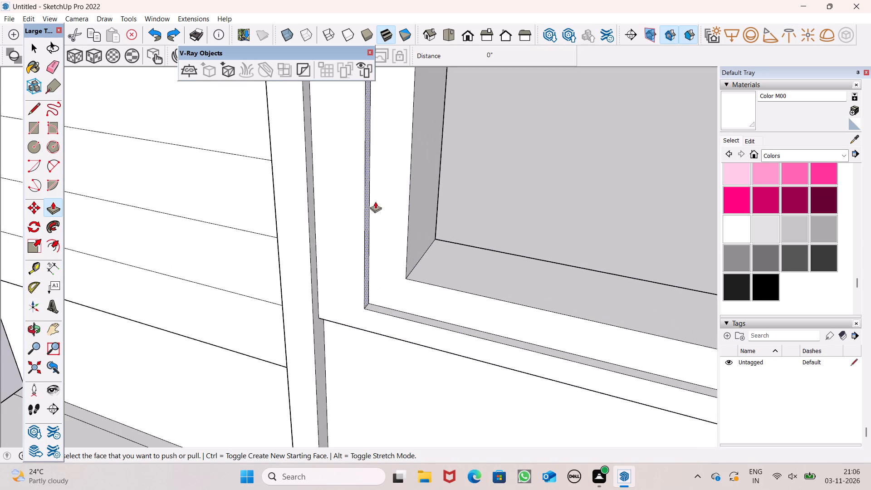
{"action": "middle_click_drag", "start_coordinate": [377, 198], "coordinate": [345, 206]}
{"action": "scroll", "coordinate": [340, 205], "scroll_direction": "up", "scroll_amount": 5}
{"action": "left_click_drag", "start_coordinate": [260, 221], "coordinate": [259, 221]}
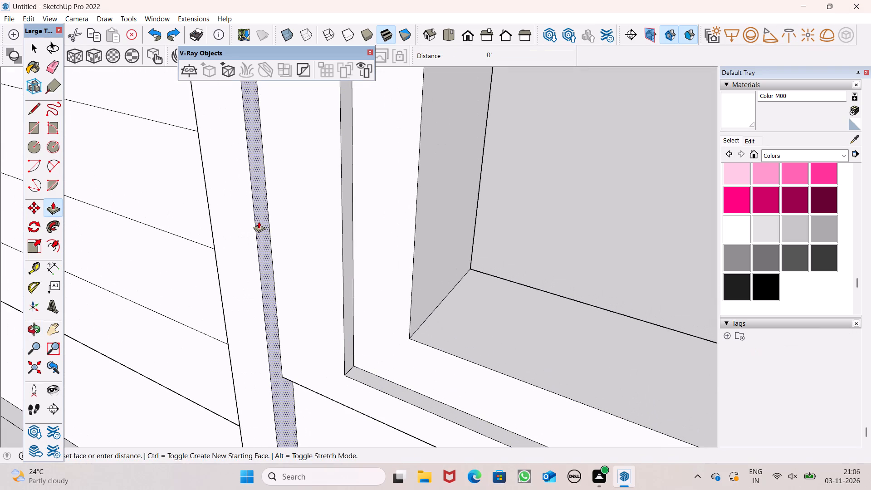
{"action": "left_click_drag", "start_coordinate": [259, 221], "coordinate": [244, 211]}
{"action": "scroll", "coordinate": [385, 198], "scroll_direction": "down", "scroll_amount": 5}
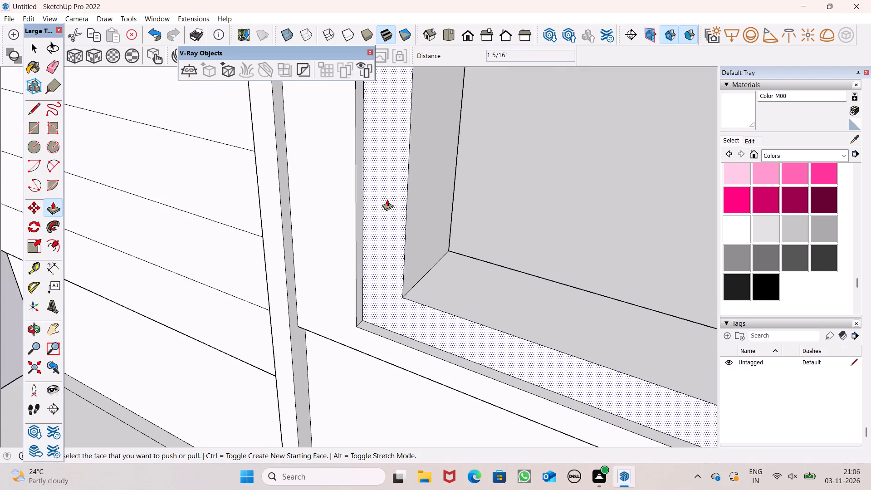
Push the inner window frame face deeper into the wall opening, behind the outer frame band.
{"action": "middle_click_drag", "start_coordinate": [405, 201], "coordinate": [452, 228]}
{"action": "scroll", "coordinate": [429, 230], "scroll_direction": "down", "scroll_amount": 4}
{"action": "left_click_drag", "start_coordinate": [458, 298], "coordinate": [465, 294]}
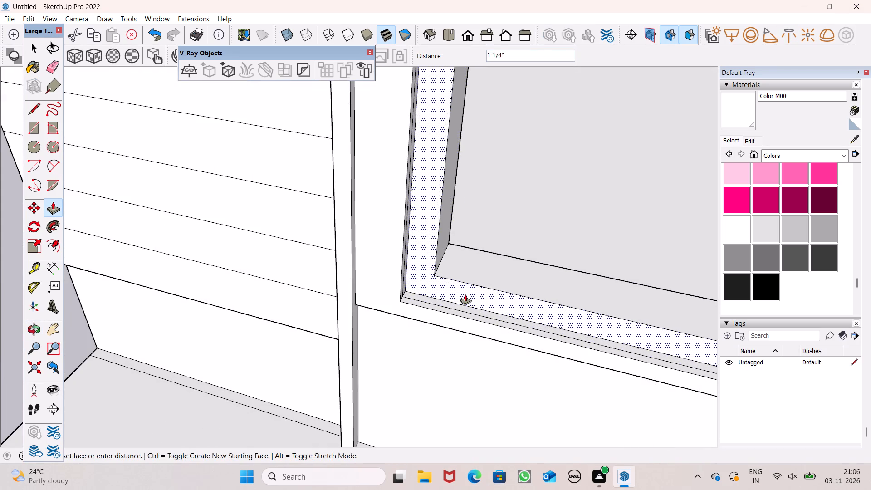
{"action": "left_click_drag", "start_coordinate": [465, 294], "coordinate": [469, 287]}
{"action": "double_click", "coordinate": [469, 287]}
{"action": "scroll", "coordinate": [397, 224], "scroll_direction": "down", "scroll_amount": 7}
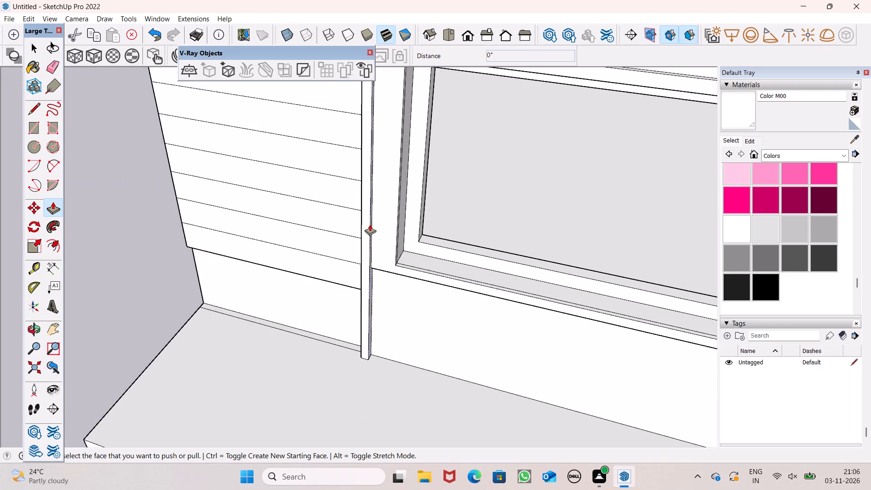
Push the outer frame band's two inner side strips on the staircase side outward about 1 11/16", widening the window recess.
{"action": "middle_click_drag", "start_coordinate": [369, 223], "coordinate": [464, 268]}
{"action": "scroll", "coordinate": [326, 216], "scroll_direction": "down", "scroll_amount": 6}
{"action": "scroll", "coordinate": [589, 192], "scroll_direction": "up", "scroll_amount": 7}
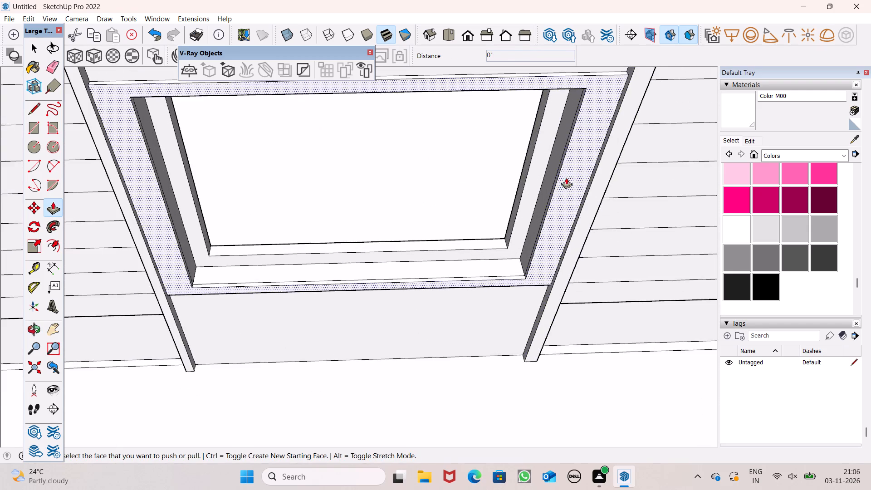
{"action": "middle_click_drag", "start_coordinate": [568, 176], "coordinate": [661, 140]}
{"action": "scroll", "coordinate": [541, 156], "scroll_direction": "up", "scroll_amount": 2}
{"action": "scroll", "coordinate": [465, 180], "scroll_direction": "down", "scroll_amount": 6}
{"action": "middle_click_drag", "start_coordinate": [478, 177], "coordinate": [468, 157]}
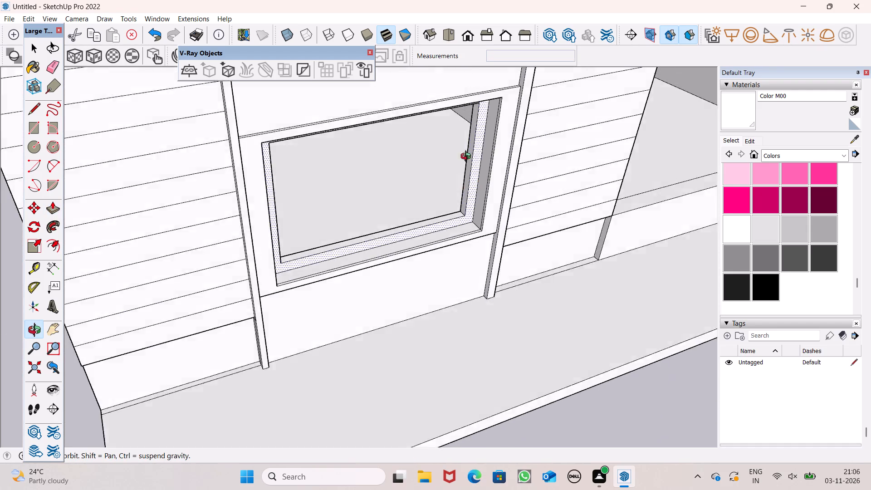
{"action": "middle_click_drag", "start_coordinate": [468, 157], "coordinate": [518, 134]}
{"action": "scroll", "coordinate": [463, 125], "scroll_direction": "up", "scroll_amount": 12}
{"action": "left_click_drag", "start_coordinate": [487, 135], "coordinate": [494, 134]}
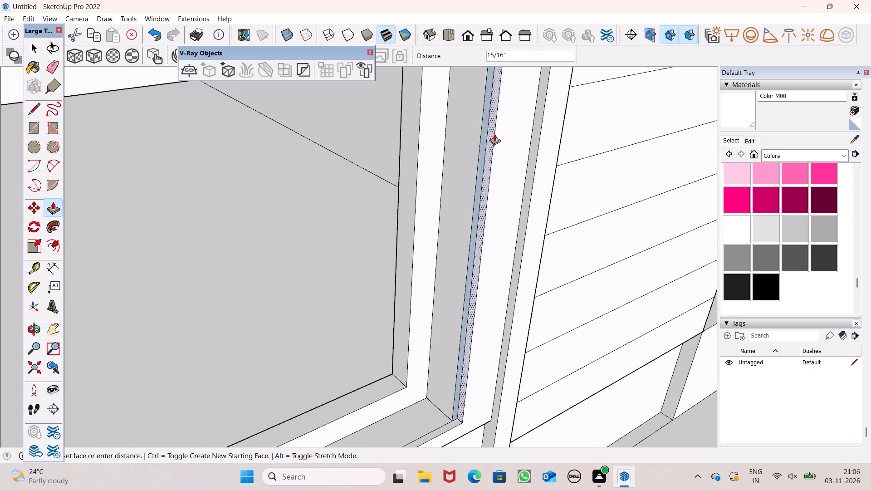
{"action": "left_click_drag", "start_coordinate": [494, 134], "coordinate": [499, 132]}
{"action": "left_click_drag", "start_coordinate": [476, 151], "coordinate": [479, 151]}
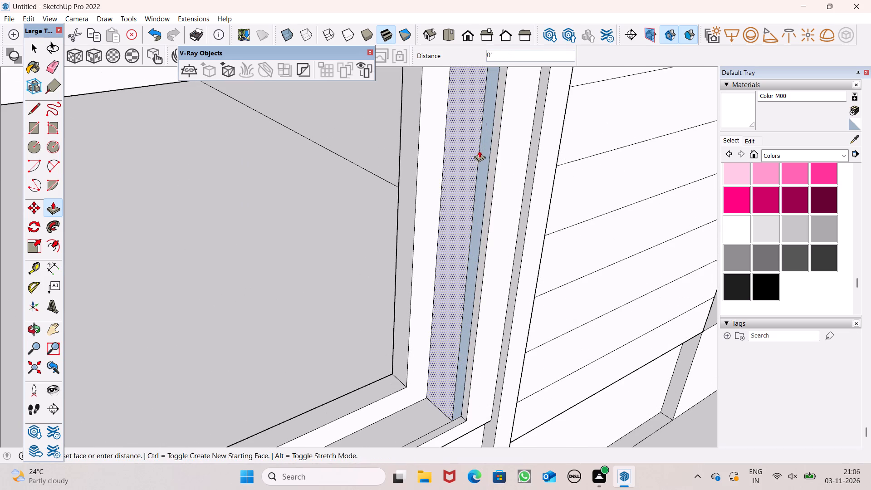
{"action": "left_click_drag", "start_coordinate": [479, 151], "coordinate": [494, 142]}
Push the outer frame band's two inner side strips on the building-corner side outward about 1 1/8", widening the window recess.
{"action": "scroll", "coordinate": [492, 127], "scroll_direction": "down", "scroll_amount": 4}
{"action": "middle_click_drag", "start_coordinate": [538, 135], "coordinate": [413, 133]}
{"action": "scroll", "coordinate": [538, 125], "scroll_direction": "down", "scroll_amount": 10}
{"action": "middle_click_drag", "start_coordinate": [556, 121], "coordinate": [374, 70]}
{"action": "scroll", "coordinate": [338, 117], "scroll_direction": "up", "scroll_amount": 7}
{"action": "scroll", "coordinate": [312, 142], "scroll_direction": "down", "scroll_amount": 6}
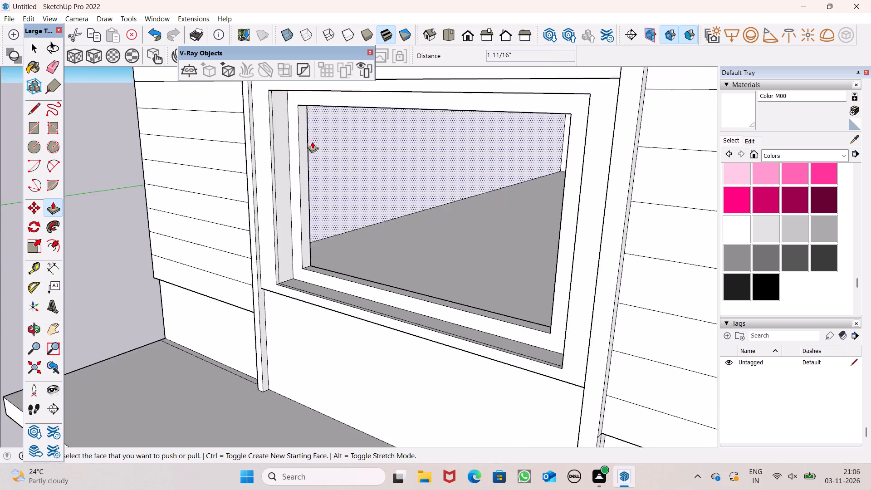
{"action": "middle_click_drag", "start_coordinate": [312, 143], "coordinate": [254, 174]}
{"action": "scroll", "coordinate": [296, 186], "scroll_direction": "up", "scroll_amount": 7}
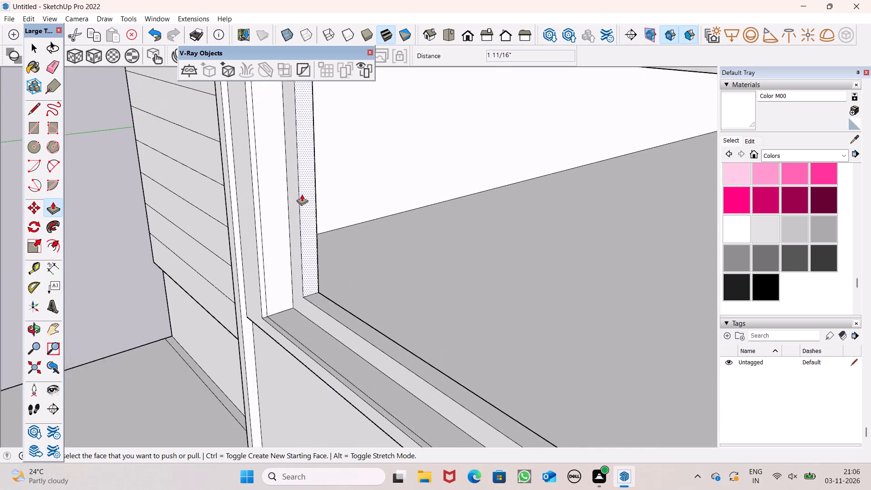
{"action": "left_click_drag", "start_coordinate": [269, 226], "coordinate": [269, 219]}
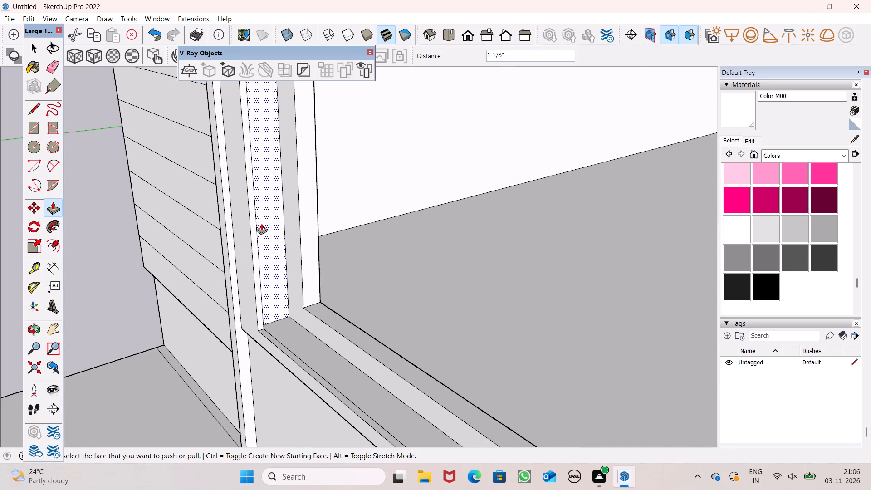
{"action": "left_click_drag", "start_coordinate": [258, 226], "coordinate": [258, 218]}
{"action": "scroll", "coordinate": [338, 158], "scroll_direction": "down", "scroll_amount": 3}
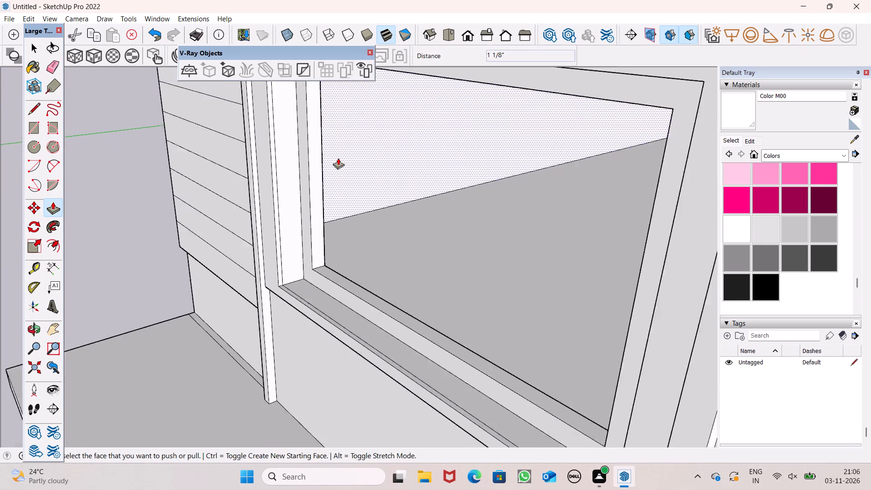
{"action": "scroll", "coordinate": [338, 158], "scroll_direction": "down", "scroll_amount": 3}
{"action": "key", "text": "space"}
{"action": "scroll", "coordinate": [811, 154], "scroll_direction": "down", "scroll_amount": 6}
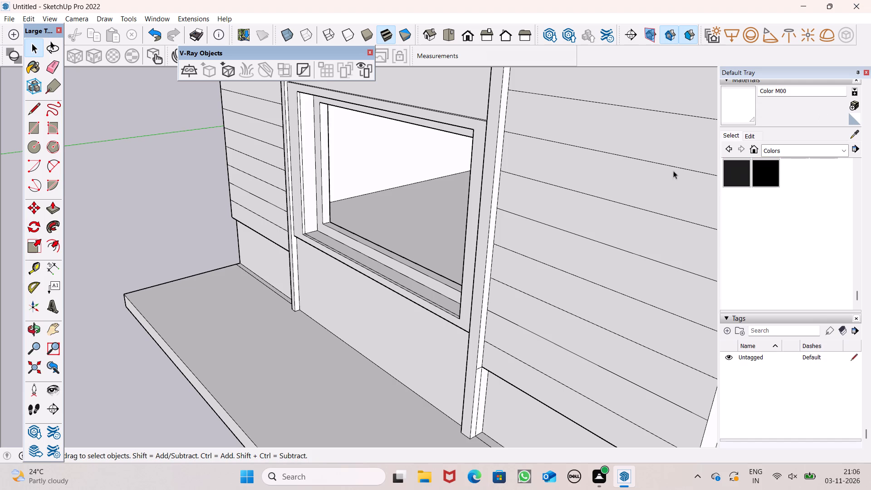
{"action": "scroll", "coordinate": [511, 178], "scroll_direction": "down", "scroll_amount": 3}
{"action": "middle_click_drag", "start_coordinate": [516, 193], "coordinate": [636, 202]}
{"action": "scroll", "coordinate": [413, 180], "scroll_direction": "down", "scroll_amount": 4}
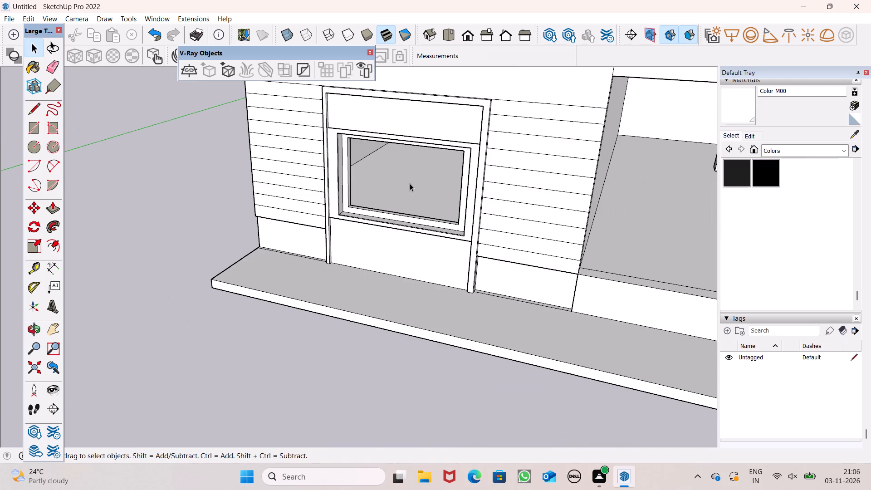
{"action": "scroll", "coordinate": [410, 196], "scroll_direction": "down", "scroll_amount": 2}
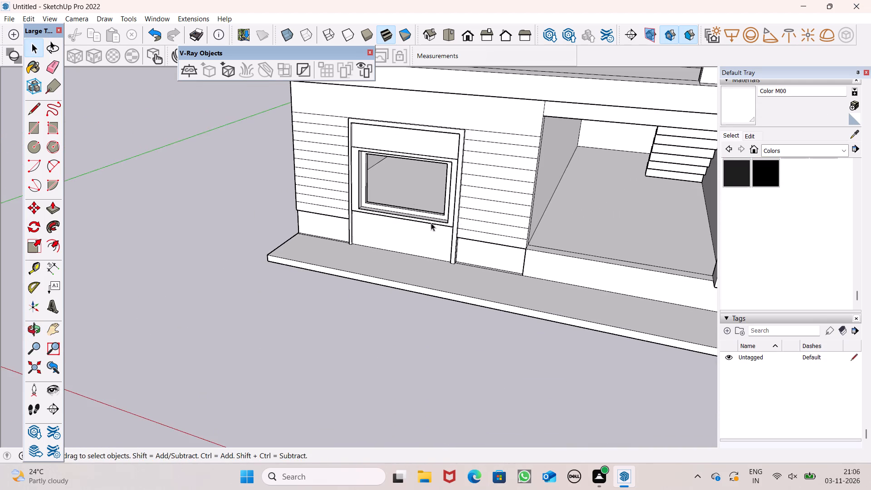
Examine the ground-floor front window recess and the whole front facade from several angles.
{"action": "middle_click_drag", "start_coordinate": [439, 220], "coordinate": [484, 189]}
{"action": "scroll", "coordinate": [455, 188], "scroll_direction": "down", "scroll_amount": 1}
{"action": "middle_click_drag", "start_coordinate": [477, 197], "coordinate": [483, 184]}
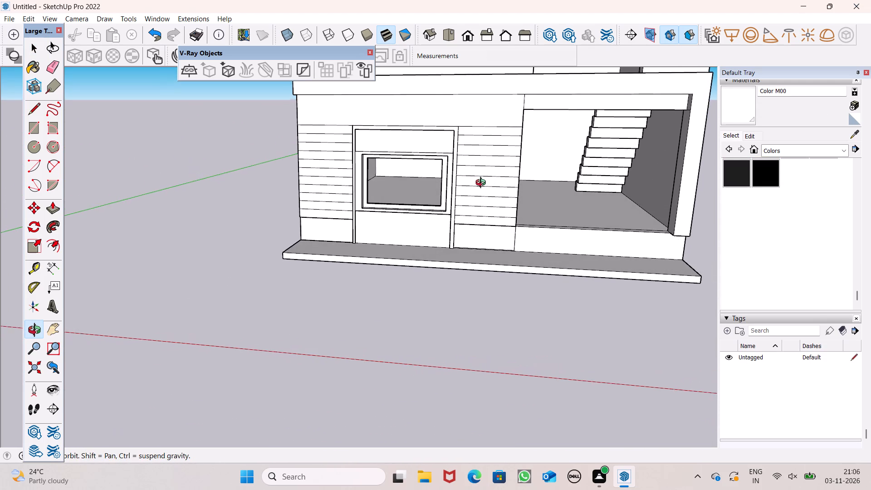
{"action": "middle_click_drag", "start_coordinate": [483, 184], "coordinate": [511, 198]}
{"action": "middle_click_drag", "start_coordinate": [469, 189], "coordinate": [418, 122]}
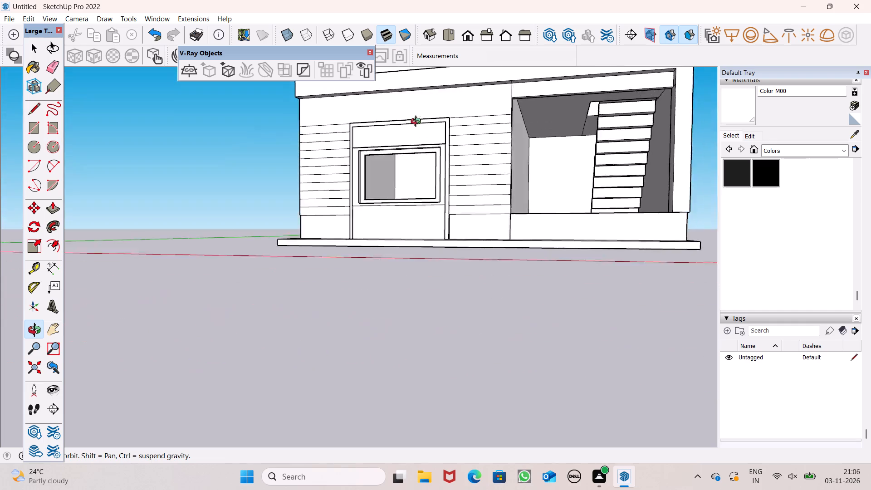
{"action": "middle_click_drag", "start_coordinate": [418, 122], "coordinate": [446, 124]}
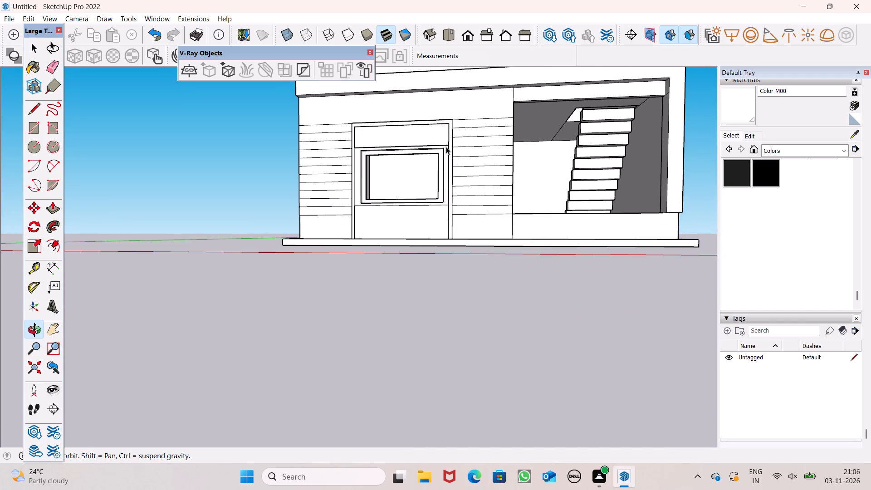
{"action": "scroll", "coordinate": [441, 151], "scroll_direction": "down", "scroll_amount": 8}
{"action": "middle_click_drag", "start_coordinate": [459, 160], "coordinate": [494, 241]}
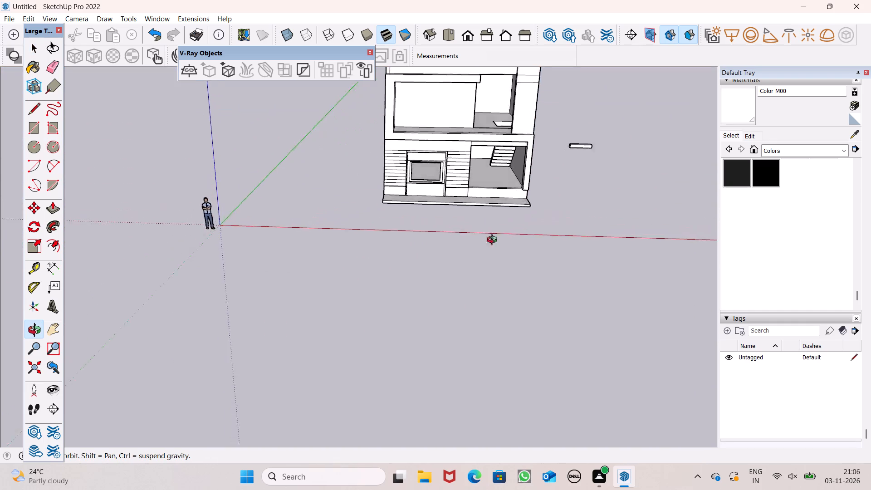
{"action": "middle_click_drag", "start_coordinate": [494, 241], "coordinate": [566, 234]}
Erase the leftover edge near the top of the corner pillar's inner side face in the ground-floor staircase opening.
{"action": "scroll", "coordinate": [548, 176], "scroll_direction": "up", "scroll_amount": 6}
{"action": "scroll", "coordinate": [464, 156], "scroll_direction": "up", "scroll_amount": 1}
{"action": "middle_click_drag", "start_coordinate": [466, 163], "coordinate": [501, 204]}
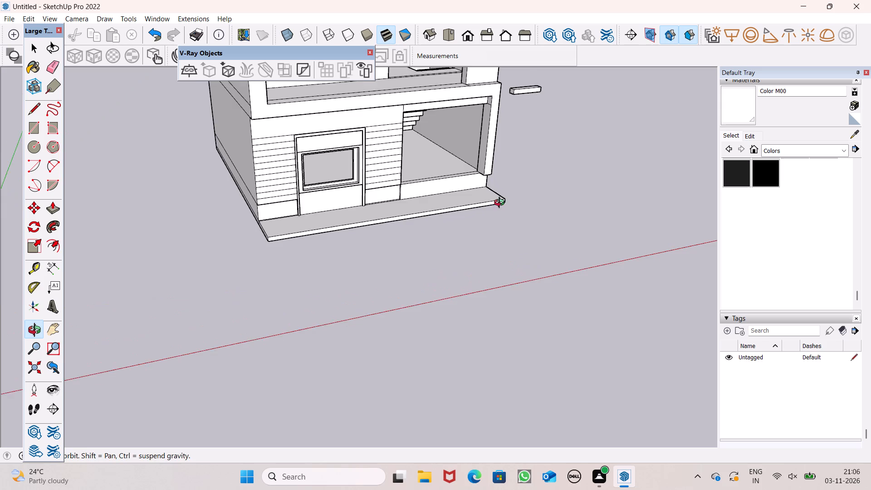
{"action": "middle_click_drag", "start_coordinate": [501, 204], "coordinate": [511, 202]}
{"action": "scroll", "coordinate": [508, 206], "scroll_direction": "up", "scroll_amount": 1}
{"action": "scroll", "coordinate": [484, 145], "scroll_direction": "up", "scroll_amount": 6}
{"action": "scroll", "coordinate": [462, 132], "scroll_direction": "down", "scroll_amount": 6}
{"action": "scroll", "coordinate": [465, 91], "scroll_direction": "up", "scroll_amount": 10}
{"action": "left_click", "coordinate": [64, 71]}
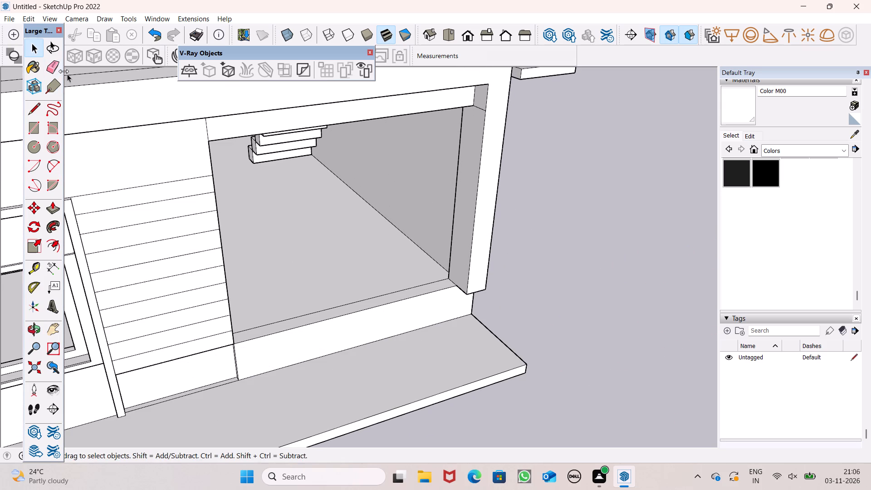
{"action": "left_click", "coordinate": [61, 70]}
{"action": "scroll", "coordinate": [477, 129], "scroll_direction": "up", "scroll_amount": 4}
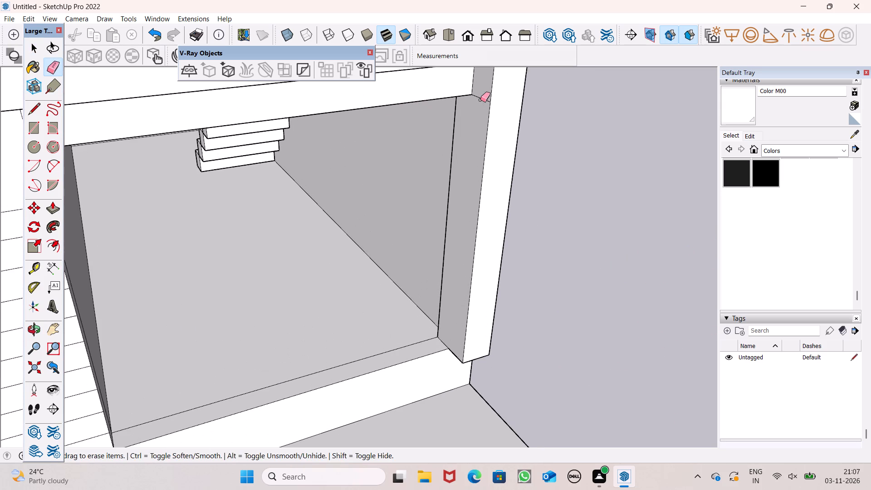
{"action": "left_click", "coordinate": [480, 99]}
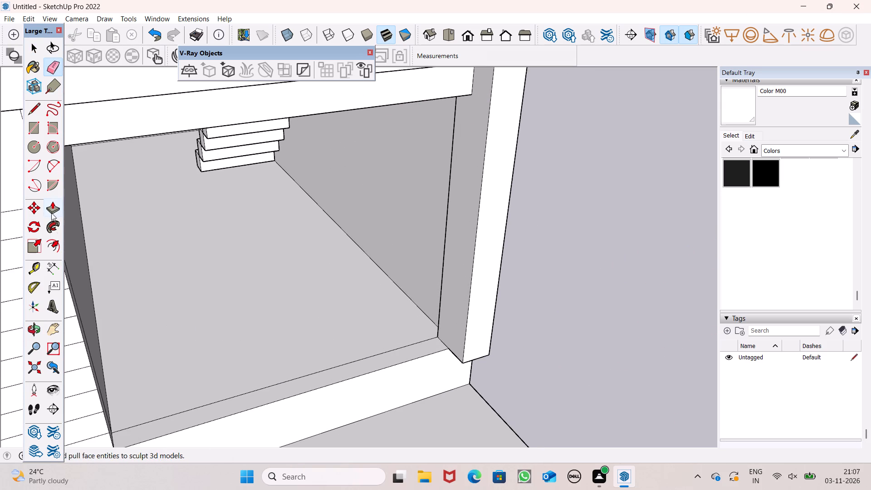
Pull the ground-floor corner pillar's inner side face about 2 7/16" toward the staircase opening.
{"action": "left_click", "coordinate": [52, 211]}
{"action": "middle_click_drag", "start_coordinate": [399, 264], "coordinate": [425, 290]}
{"action": "left_click_drag", "start_coordinate": [479, 244], "coordinate": [475, 246]}
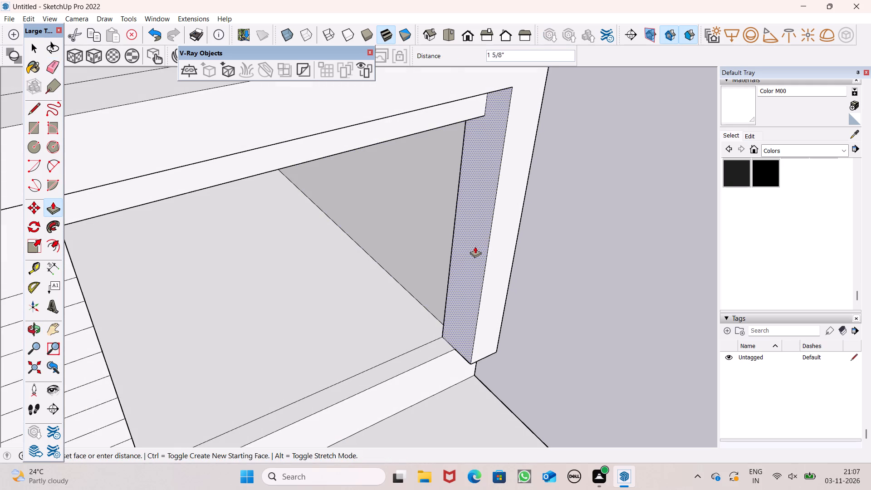
{"action": "left_click_drag", "start_coordinate": [475, 246], "coordinate": [474, 247]}
Erase the vertical edge on the staircase opening's inner side wall, beside the grooved wall panel.
{"action": "scroll", "coordinate": [467, 248], "scroll_direction": "down", "scroll_amount": 2}
{"action": "middle_click_drag", "start_coordinate": [501, 235], "coordinate": [350, 152]}
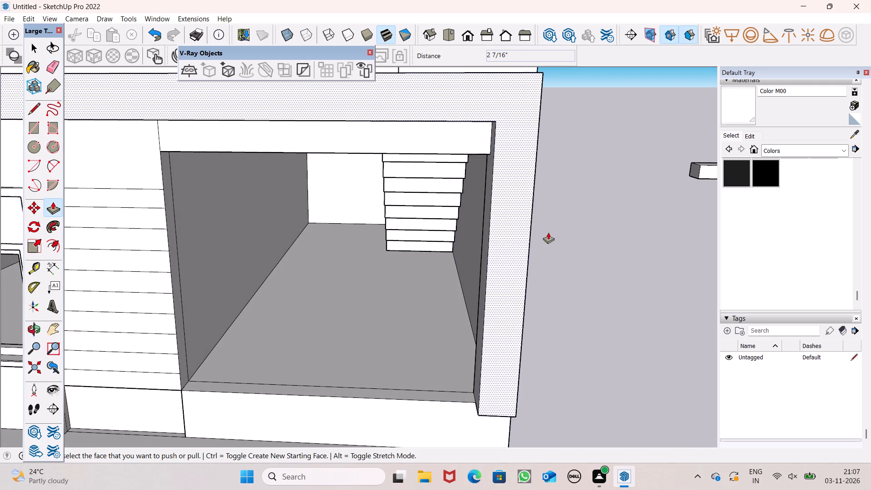
{"action": "scroll", "coordinate": [548, 243], "scroll_direction": "down", "scroll_amount": 6}
{"action": "middle_click_drag", "start_coordinate": [589, 323], "coordinate": [410, 294]}
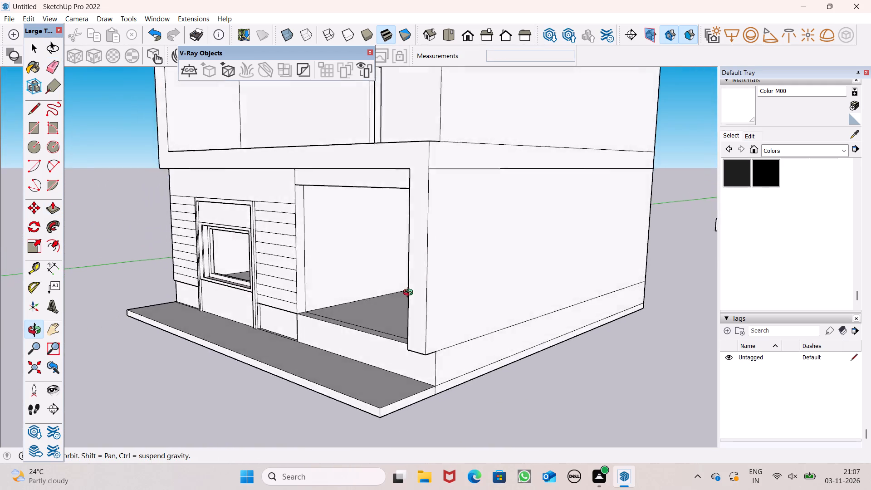
{"action": "middle_click_drag", "start_coordinate": [410, 294], "coordinate": [372, 286]}
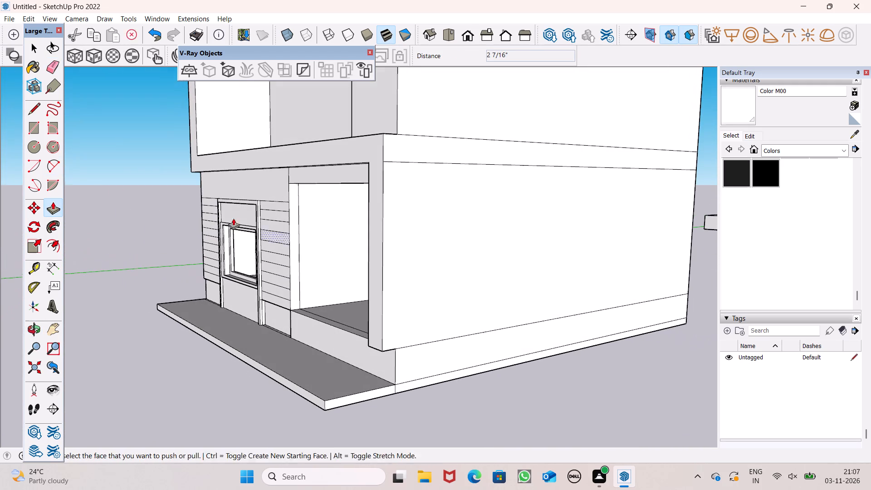
{"action": "left_click", "coordinate": [52, 69]}
{"action": "scroll", "coordinate": [253, 224], "scroll_direction": "up", "scroll_amount": 2}
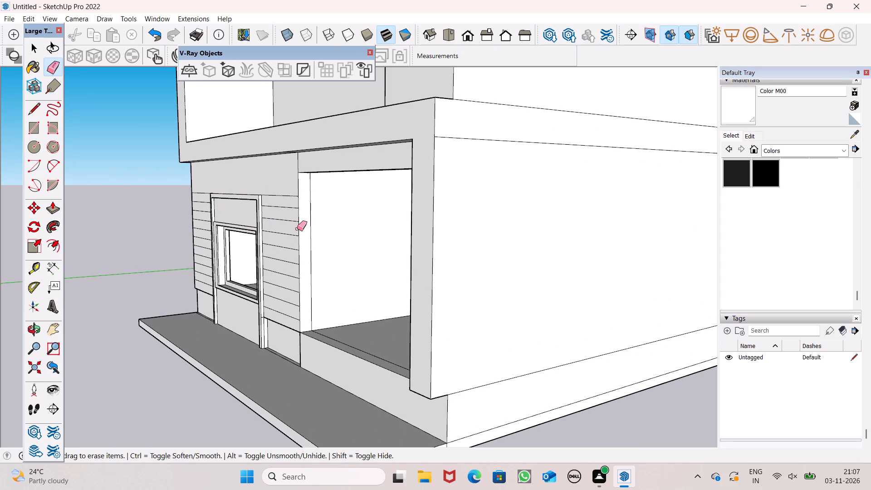
{"action": "left_click", "coordinate": [313, 232]}
Erase the short leftover edge on the upper-floor slab ledge at the foot of the corner pillar.
{"action": "scroll", "coordinate": [302, 243], "scroll_direction": "down", "scroll_amount": 4}
{"action": "middle_click_drag", "start_coordinate": [350, 263], "coordinate": [450, 266]}
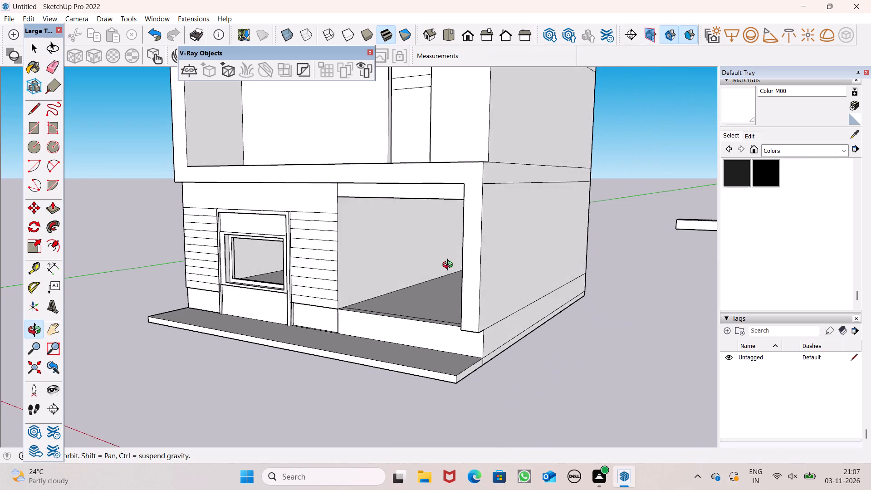
{"action": "middle_click_drag", "start_coordinate": [450, 266], "coordinate": [600, 221]}
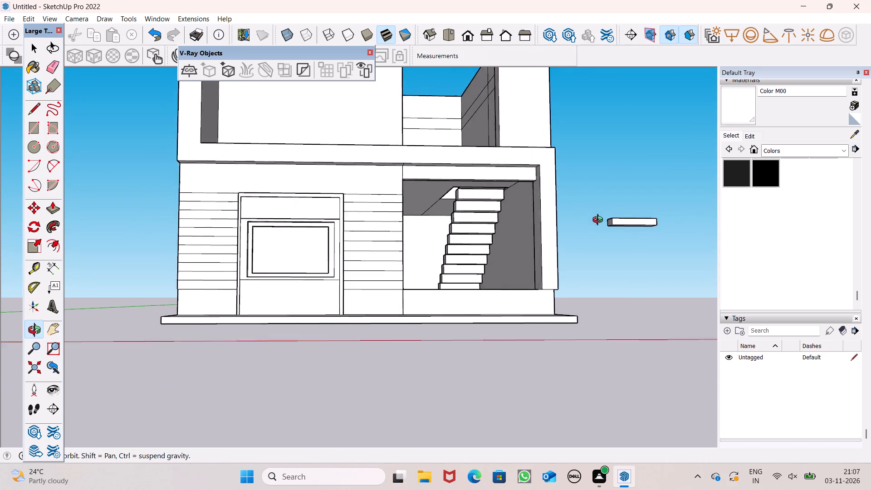
{"action": "middle_click_drag", "start_coordinate": [600, 221], "coordinate": [555, 277]}
{"action": "scroll", "coordinate": [431, 255], "scroll_direction": "down", "scroll_amount": 7}
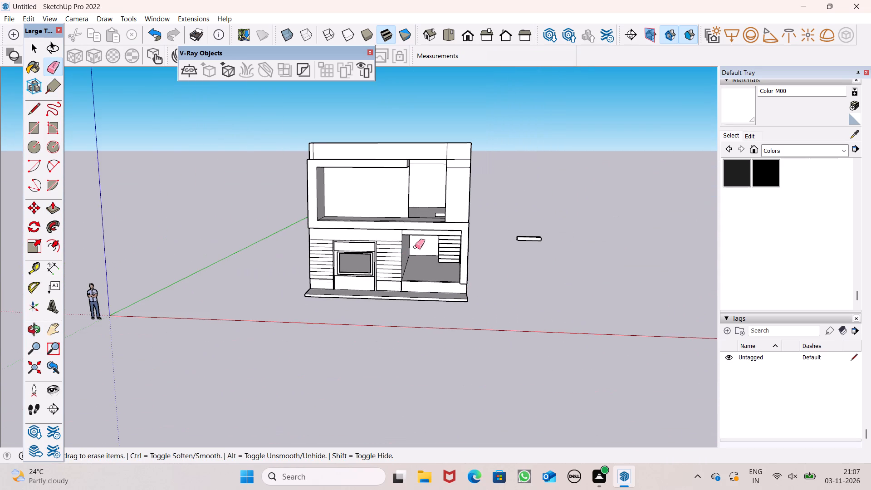
{"action": "middle_click_drag", "start_coordinate": [415, 247], "coordinate": [458, 299]}
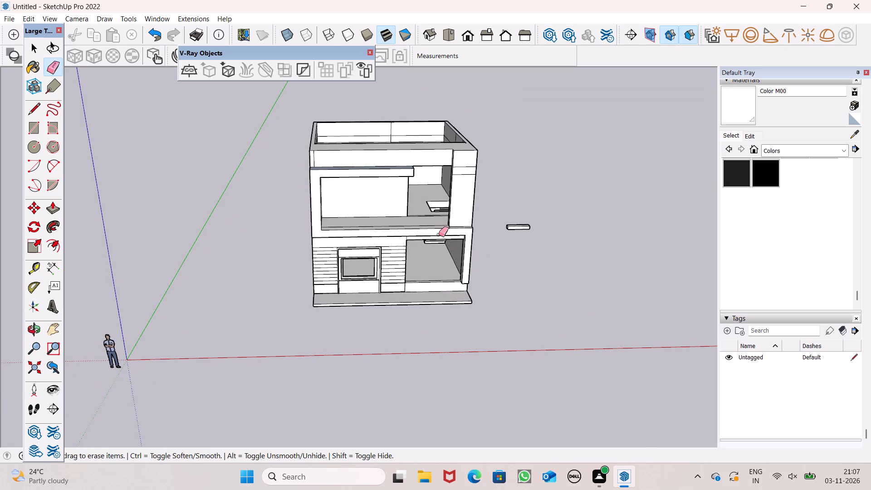
{"action": "middle_click_drag", "start_coordinate": [439, 235], "coordinate": [431, 289]}
{"action": "scroll", "coordinate": [444, 261], "scroll_direction": "up", "scroll_amount": 7}
{"action": "middle_click_drag", "start_coordinate": [433, 219], "coordinate": [433, 225]}
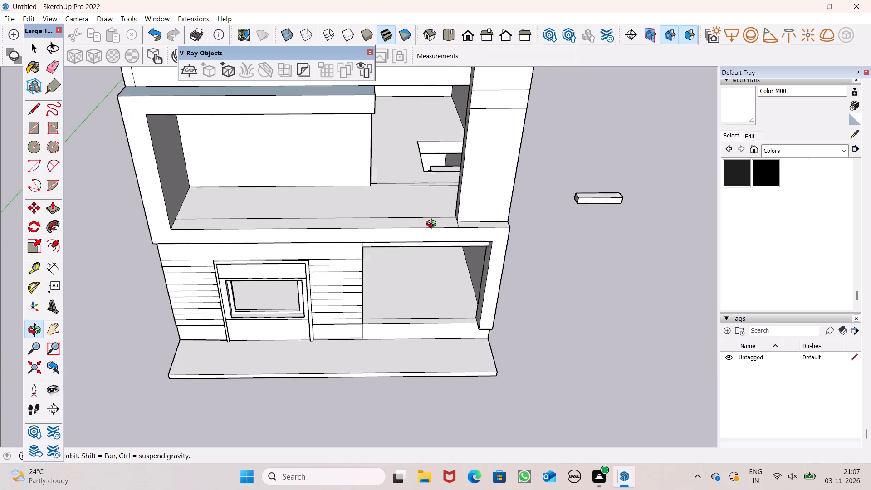
{"action": "middle_click_drag", "start_coordinate": [433, 225], "coordinate": [439, 271]}
{"action": "scroll", "coordinate": [455, 251], "scroll_direction": "up", "scroll_amount": 5}
{"action": "left_click", "coordinate": [463, 235]}
Pull the narrow end face of the upper-floor recessed front wall about 2' 9 11/16" toward the corner pillar, lengthening the wall.
{"action": "scroll", "coordinate": [351, 226], "scroll_direction": "down", "scroll_amount": 3}
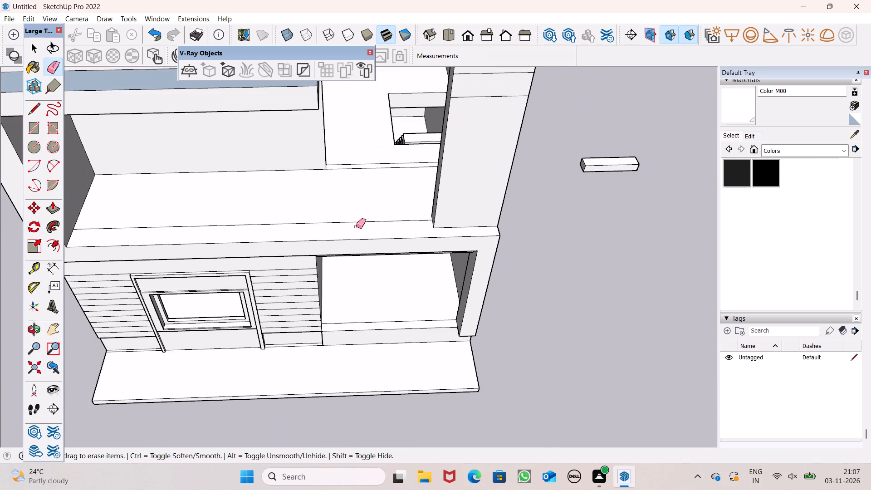
{"action": "middle_click_drag", "start_coordinate": [356, 226], "coordinate": [335, 133]}
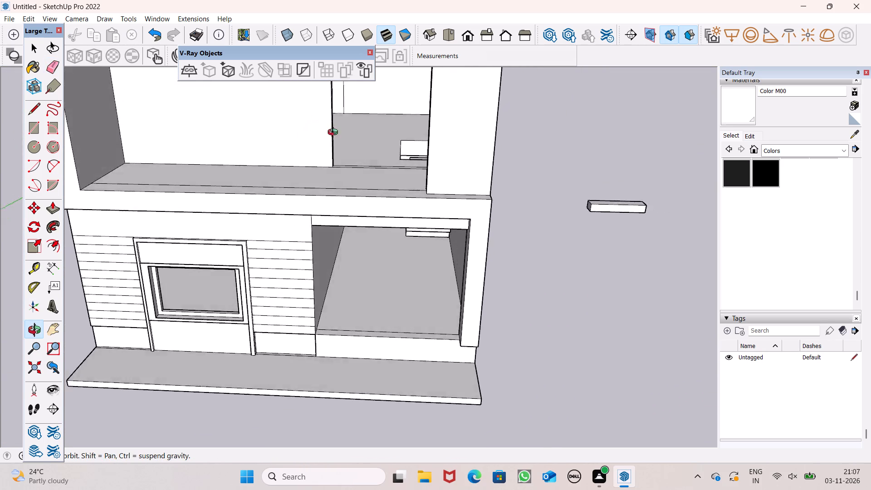
{"action": "middle_click_drag", "start_coordinate": [335, 133], "coordinate": [341, 142]}
{"action": "scroll", "coordinate": [351, 182], "scroll_direction": "down", "scroll_amount": 5}
{"action": "middle_click_drag", "start_coordinate": [346, 183], "coordinate": [269, 157]}
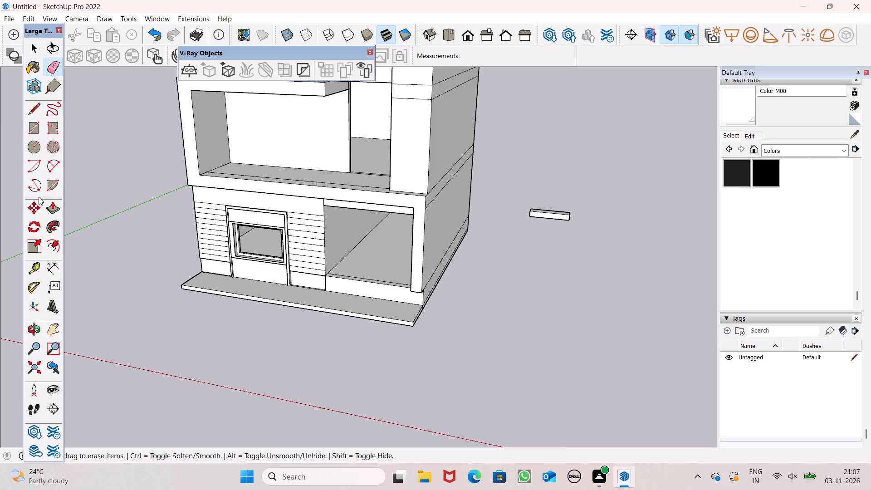
{"action": "left_click_drag", "start_coordinate": [54, 204], "coordinate": [56, 199]}
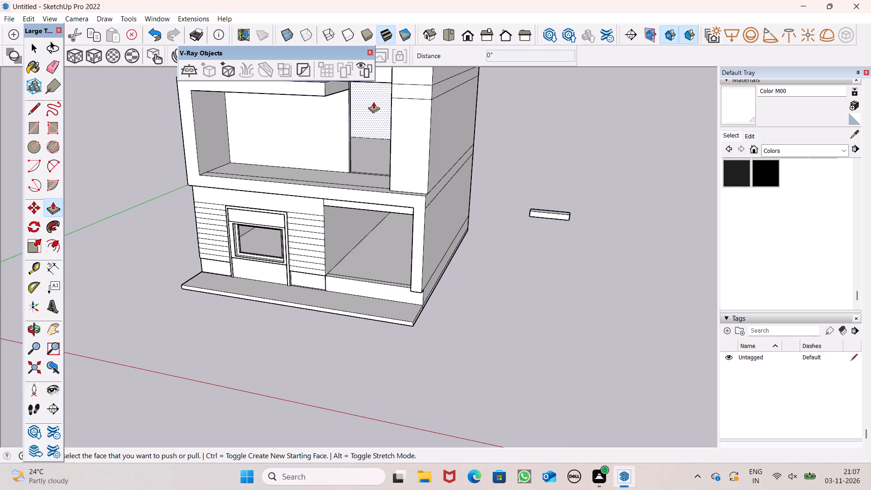
{"action": "scroll", "coordinate": [369, 80], "scroll_direction": "up", "scroll_amount": 15}
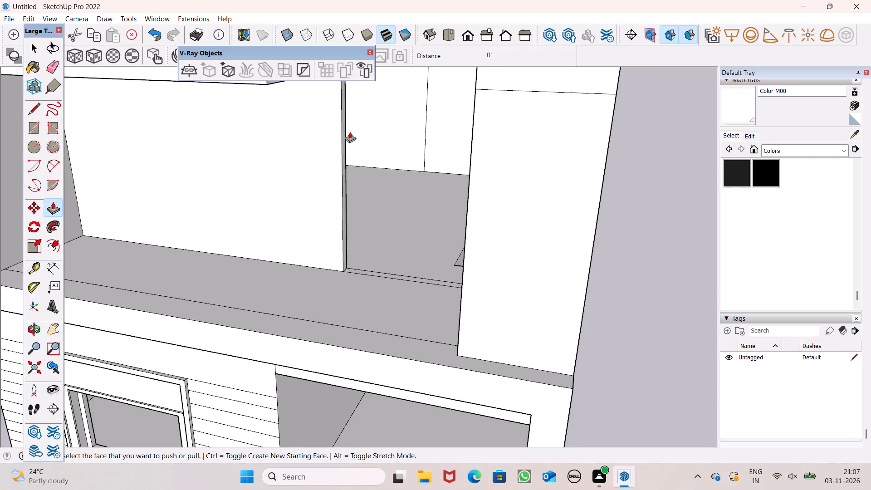
{"action": "middle_click_drag", "start_coordinate": [354, 159], "coordinate": [358, 213]}
{"action": "scroll", "coordinate": [351, 244], "scroll_direction": "up", "scroll_amount": 5}
{"action": "left_click_drag", "start_coordinate": [344, 270], "coordinate": [419, 315]}
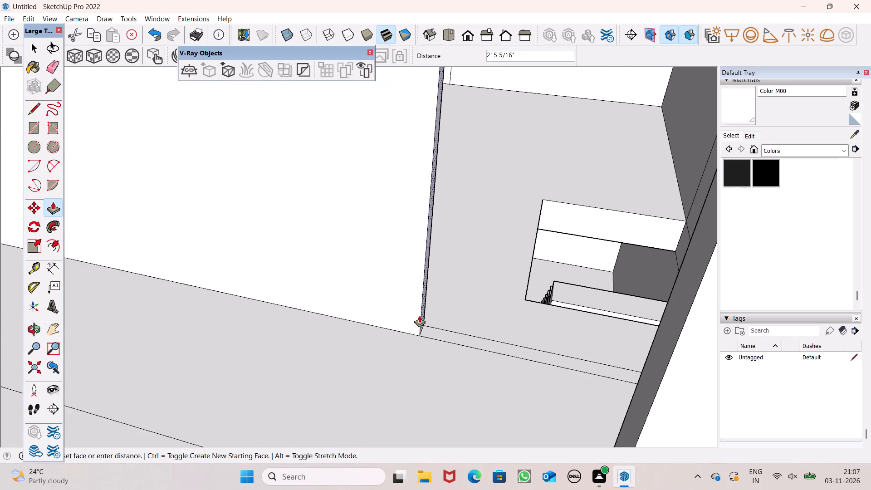
{"action": "left_click_drag", "start_coordinate": [419, 315], "coordinate": [431, 318]}
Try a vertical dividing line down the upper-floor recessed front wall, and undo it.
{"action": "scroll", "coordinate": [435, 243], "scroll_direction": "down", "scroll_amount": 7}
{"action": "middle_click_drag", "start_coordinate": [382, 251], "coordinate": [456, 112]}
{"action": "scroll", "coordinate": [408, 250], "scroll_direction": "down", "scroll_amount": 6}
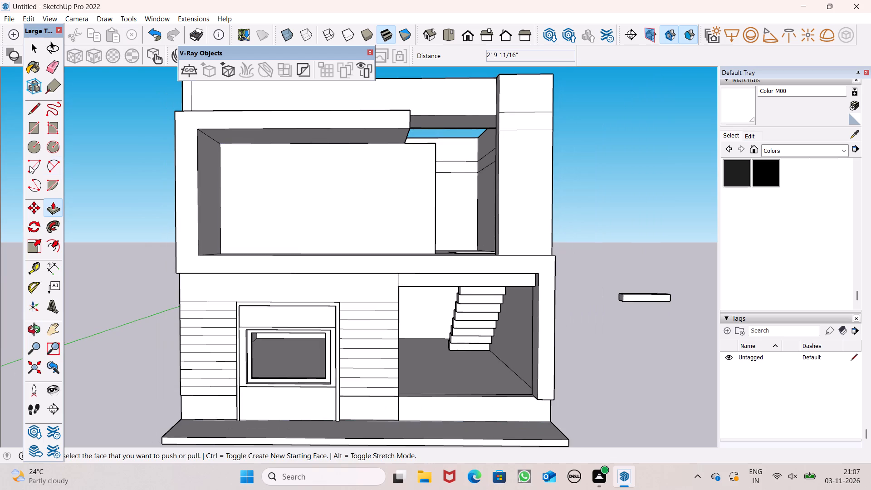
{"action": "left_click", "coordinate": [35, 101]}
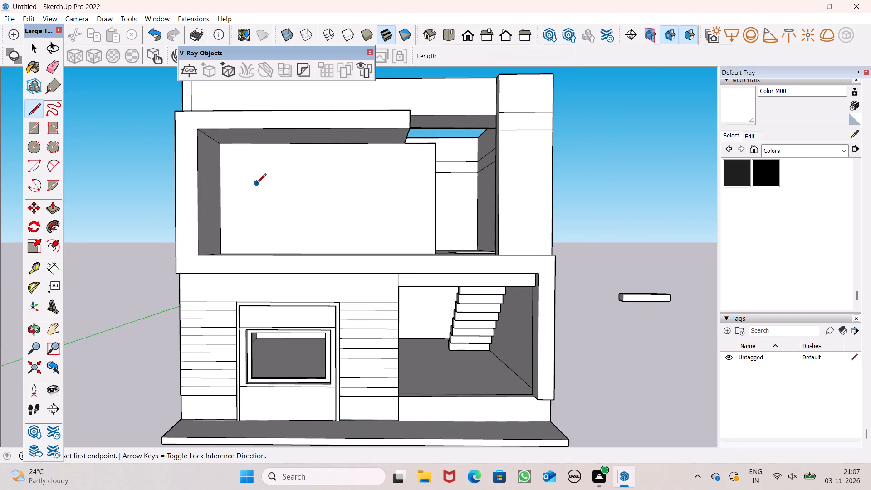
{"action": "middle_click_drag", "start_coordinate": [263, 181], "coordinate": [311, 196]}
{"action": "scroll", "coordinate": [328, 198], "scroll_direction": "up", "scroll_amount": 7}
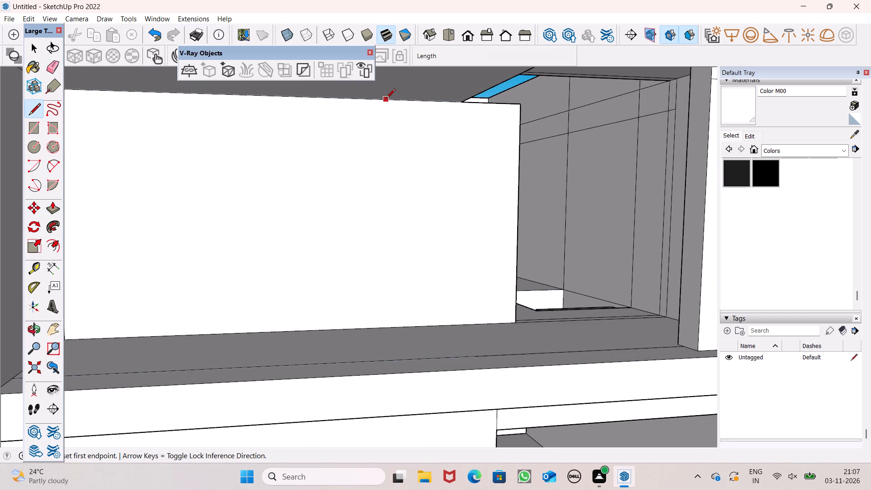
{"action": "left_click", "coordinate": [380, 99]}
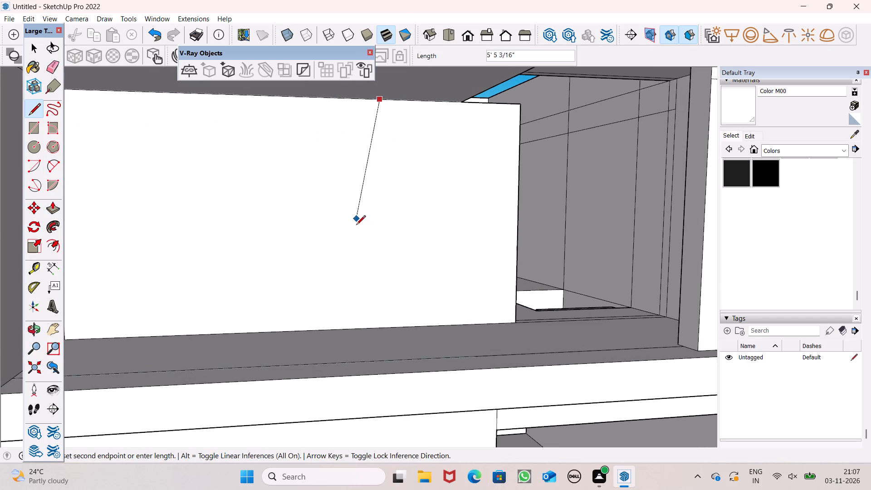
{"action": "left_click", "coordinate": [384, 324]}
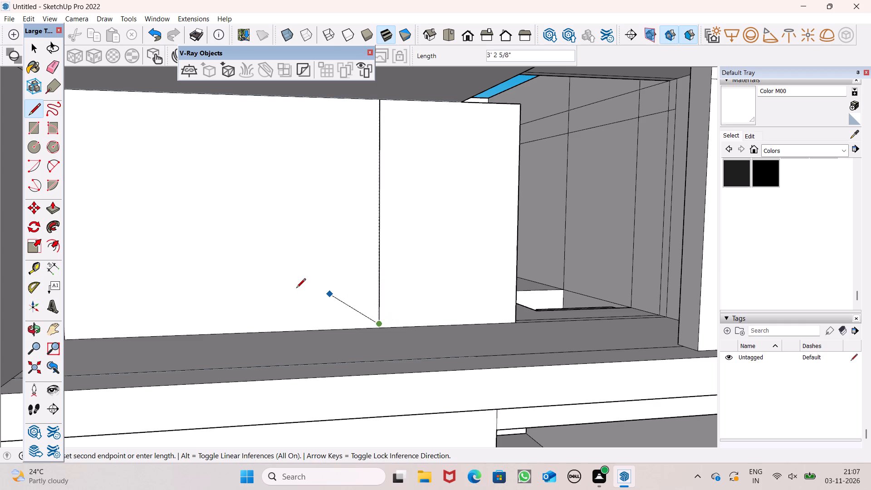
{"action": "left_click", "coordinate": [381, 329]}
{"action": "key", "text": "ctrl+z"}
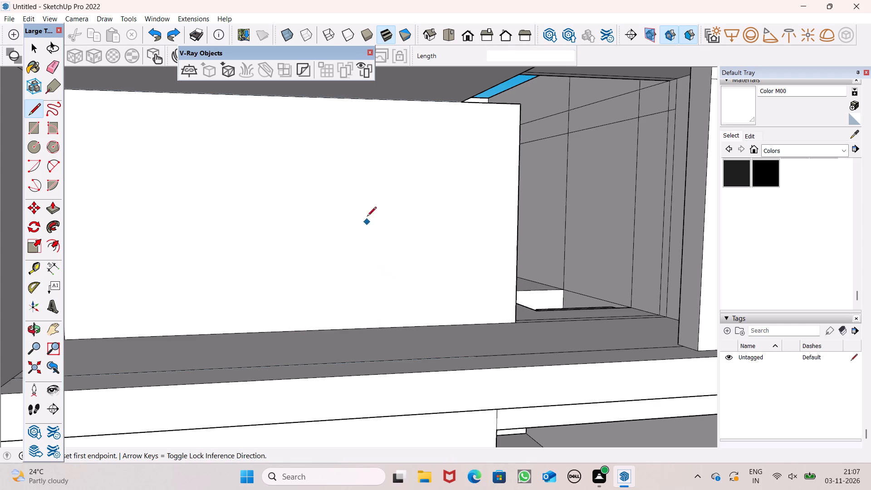
Draw a vertical 10' line from the top to the bottom edge of the upper-floor recessed front wall, dividing its face.
{"action": "left_click", "coordinate": [364, 101]}
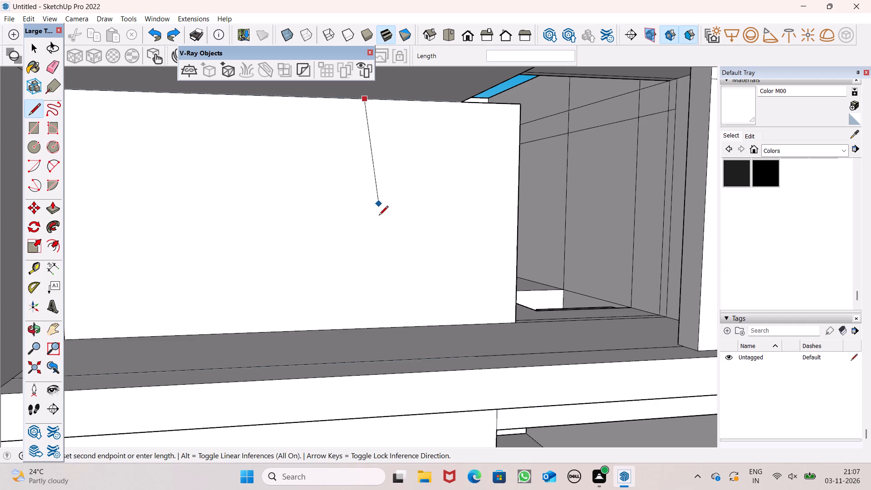
{"action": "left_click", "coordinate": [364, 328]}
Pull the divided wall section on the staircase side forward so it projects from the upper-floor recessed wall.
{"action": "left_click", "coordinate": [58, 211]}
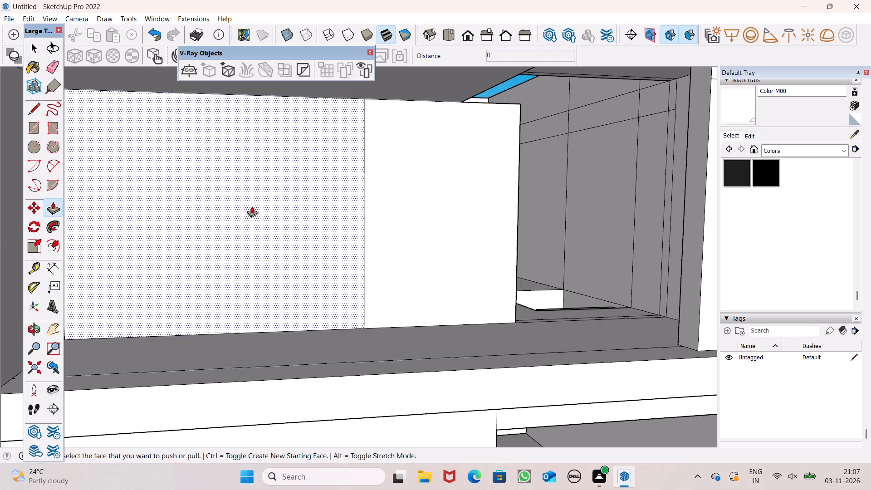
{"action": "scroll", "coordinate": [353, 190], "scroll_direction": "down", "scroll_amount": 2}
{"action": "middle_click_drag", "start_coordinate": [361, 206], "coordinate": [411, 251]}
{"action": "left_click_drag", "start_coordinate": [401, 270], "coordinate": [406, 281]}
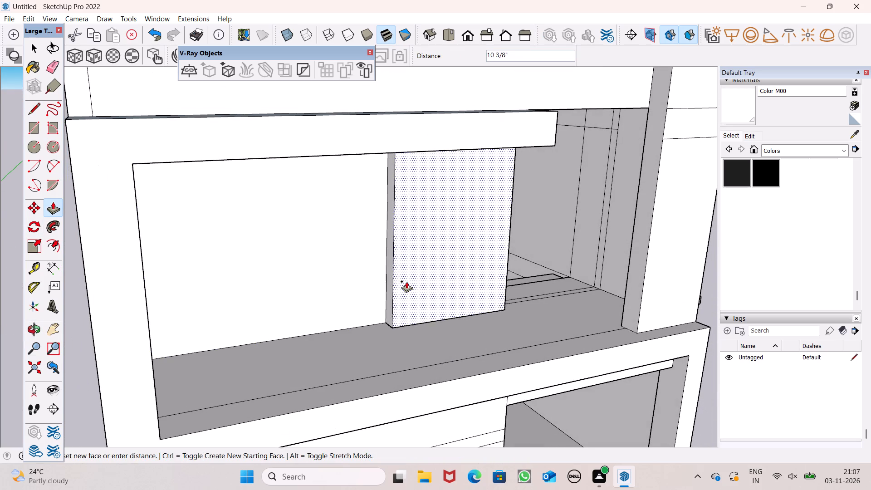
{"action": "left_click_drag", "start_coordinate": [406, 281], "coordinate": [410, 284]}
{"action": "scroll", "coordinate": [396, 281], "scroll_direction": "down", "scroll_amount": 3}
{"action": "middle_click_drag", "start_coordinate": [435, 297], "coordinate": [371, 309]}
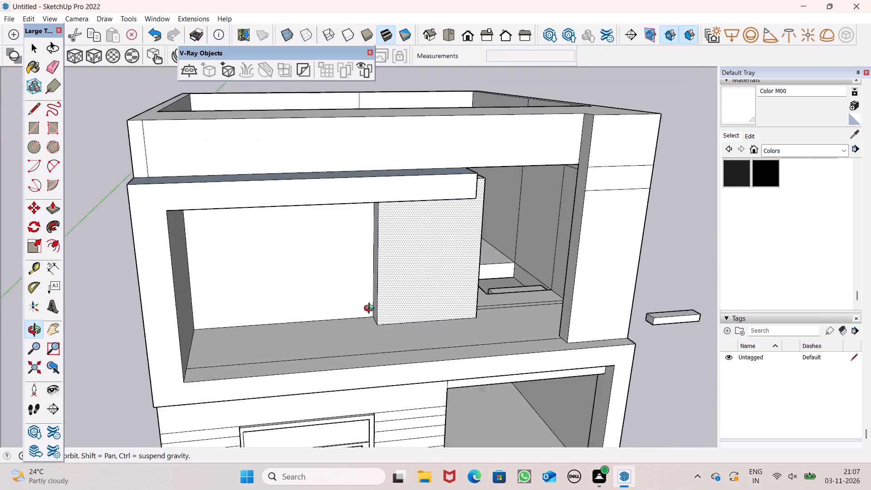
{"action": "middle_click_drag", "start_coordinate": [371, 309], "coordinate": [347, 253]}
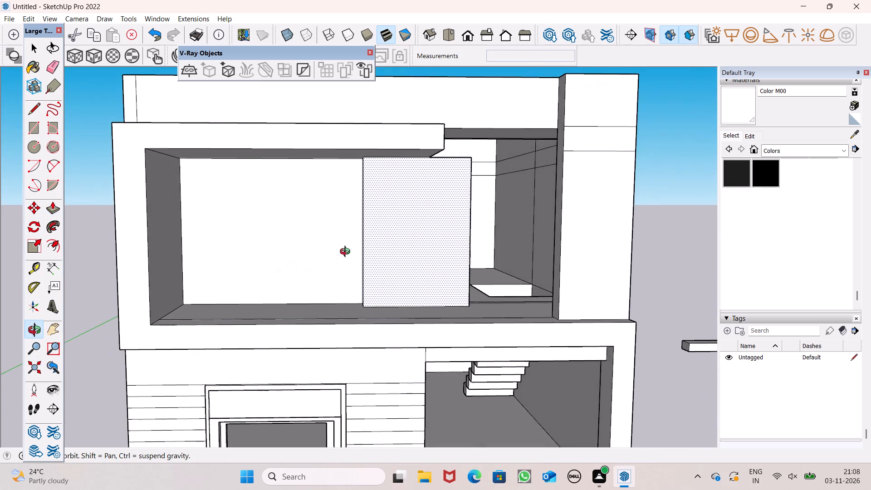
Pull the end face of the projecting upper-floor top beam about 2' 1 7/8" toward the corner pillar.
{"action": "middle_click_drag", "start_coordinate": [347, 253], "coordinate": [269, 280]}
{"action": "middle_click_drag", "start_coordinate": [428, 171], "coordinate": [383, 193]}
{"action": "scroll", "coordinate": [383, 193], "scroll_direction": "up", "scroll_amount": 1}
{"action": "left_click_drag", "start_coordinate": [341, 180], "coordinate": [414, 164]}
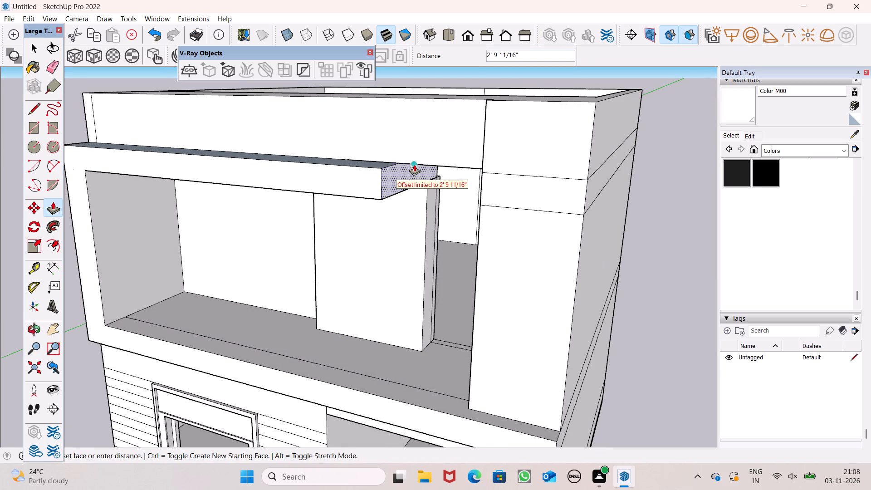
{"action": "left_click_drag", "start_coordinate": [414, 164], "coordinate": [443, 166]}
{"action": "left_click_drag", "start_coordinate": [397, 184], "coordinate": [425, 183]}
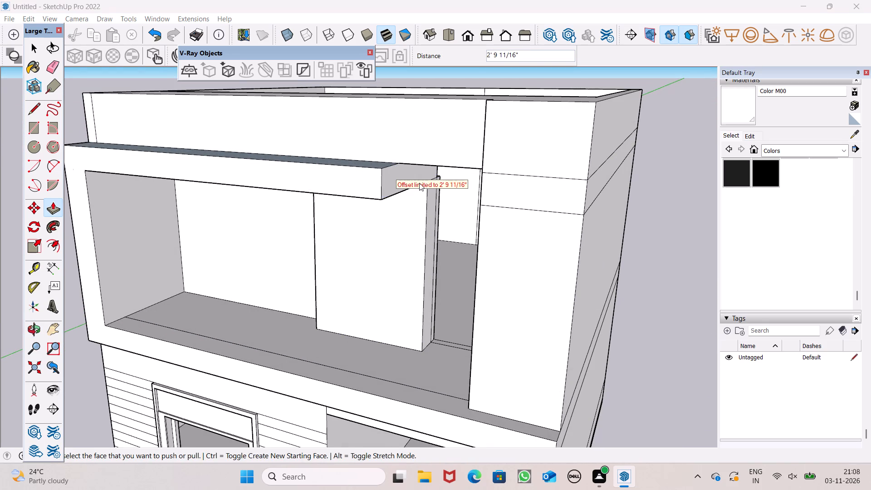
{"action": "left_click_drag", "start_coordinate": [389, 183], "coordinate": [435, 162]}
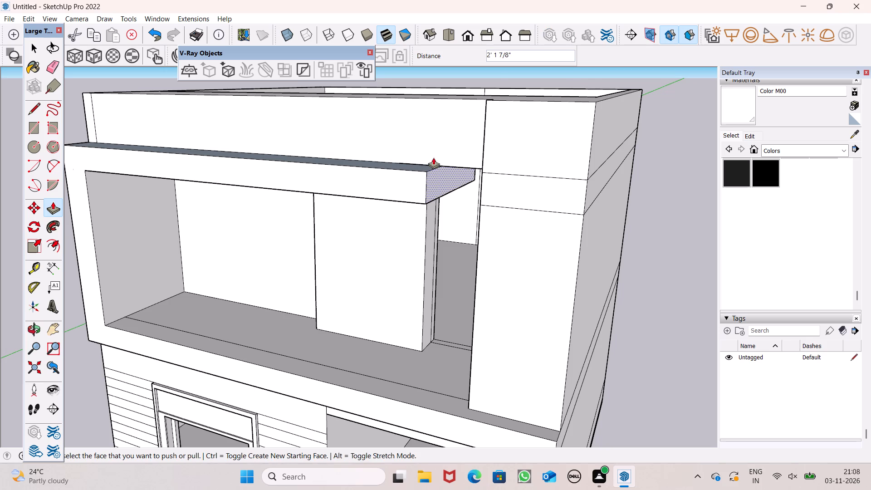
Pull the short end face inside the gap above the recessed wall about 4' 11 9/16" toward the beam's free end.
{"action": "scroll", "coordinate": [431, 158], "scroll_direction": "down", "scroll_amount": 6}
{"action": "middle_click_drag", "start_coordinate": [506, 177], "coordinate": [133, 293]}
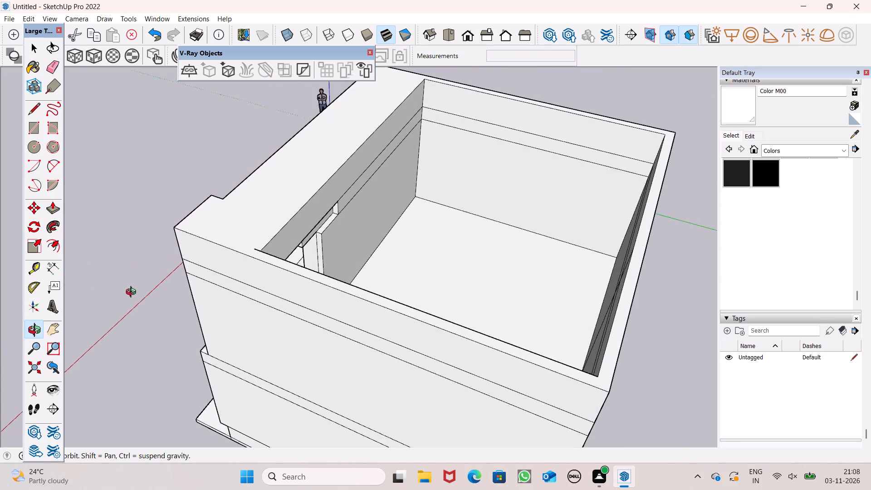
{"action": "middle_click_drag", "start_coordinate": [133, 293], "coordinate": [132, 293]}
{"action": "scroll", "coordinate": [218, 299], "scroll_direction": "up", "scroll_amount": 7}
{"action": "middle_click_drag", "start_coordinate": [330, 266], "coordinate": [203, 241]}
{"action": "scroll", "coordinate": [425, 200], "scroll_direction": "up", "scroll_amount": 5}
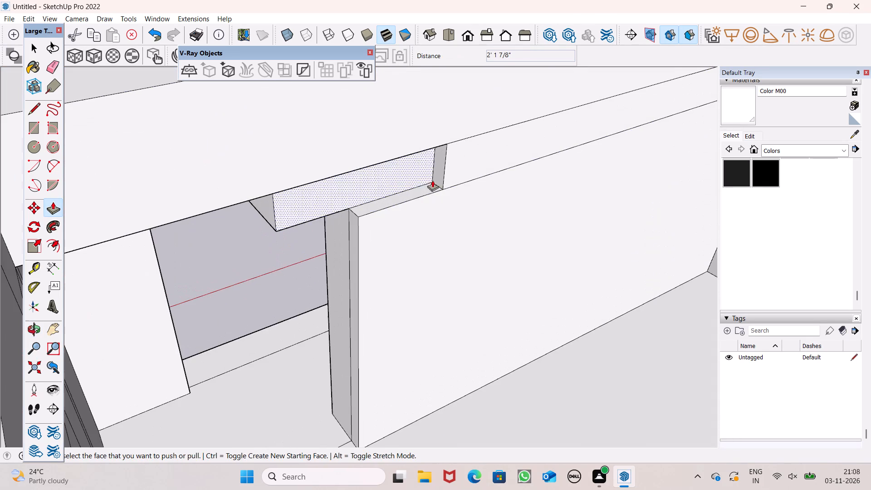
{"action": "left_click_drag", "start_coordinate": [442, 176], "coordinate": [275, 211]}
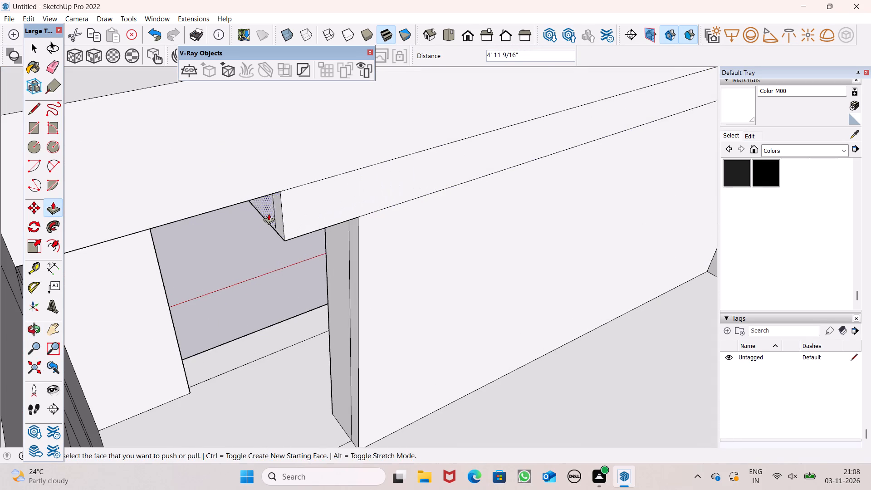
Examine the front facade, the extended top beam and the upper-floor balcony beside the corner pillar from several angles.
{"action": "scroll", "coordinate": [267, 225], "scroll_direction": "down", "scroll_amount": 6}
{"action": "middle_click_drag", "start_coordinate": [219, 252], "coordinate": [667, 187]}
{"action": "scroll", "coordinate": [448, 195], "scroll_direction": "down", "scroll_amount": 3}
{"action": "middle_click_drag", "start_coordinate": [300, 255], "coordinate": [338, 236]}
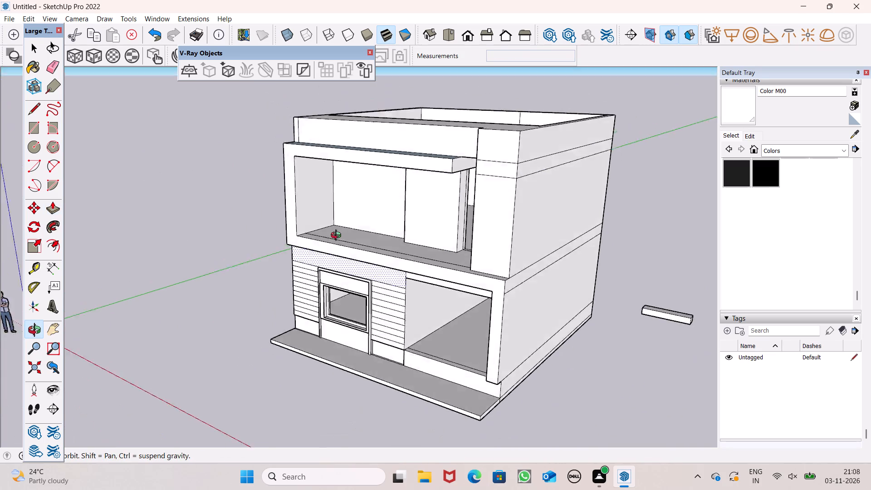
{"action": "middle_click_drag", "start_coordinate": [338, 236], "coordinate": [472, 185]}
{"action": "scroll", "coordinate": [355, 216], "scroll_direction": "down", "scroll_amount": 1}
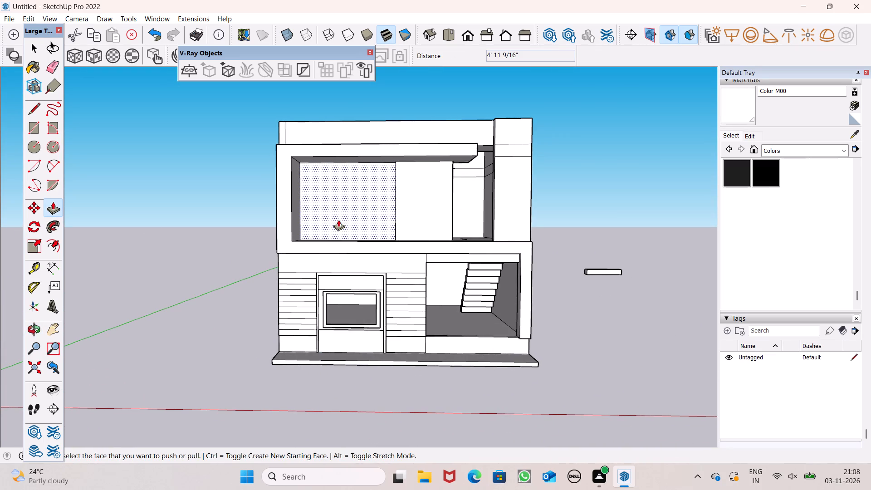
{"action": "scroll", "coordinate": [309, 213], "scroll_direction": "down", "scroll_amount": 1}
{"action": "middle_click_drag", "start_coordinate": [352, 234], "coordinate": [370, 334]}
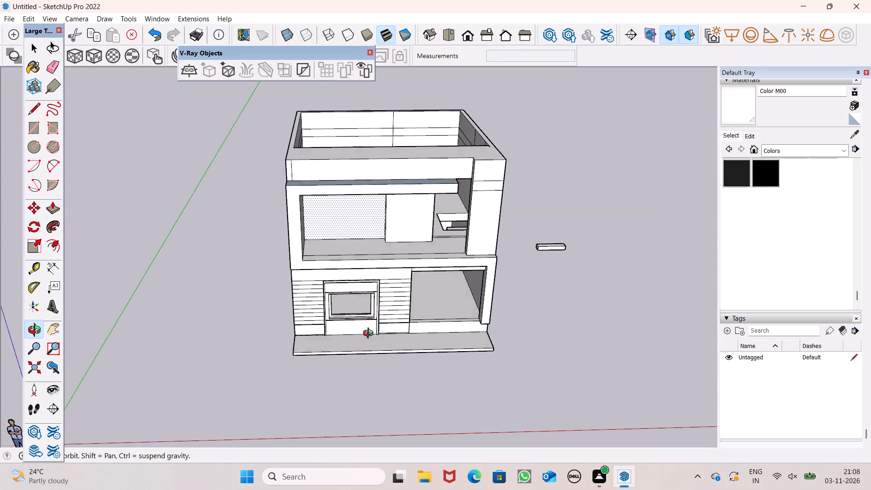
{"action": "middle_click_drag", "start_coordinate": [370, 334], "coordinate": [354, 370]}
{"action": "middle_click_drag", "start_coordinate": [409, 366], "coordinate": [427, 408]}
{"action": "scroll", "coordinate": [460, 265], "scroll_direction": "up", "scroll_amount": 1}
{"action": "scroll", "coordinate": [439, 235], "scroll_direction": "up", "scroll_amount": 3}
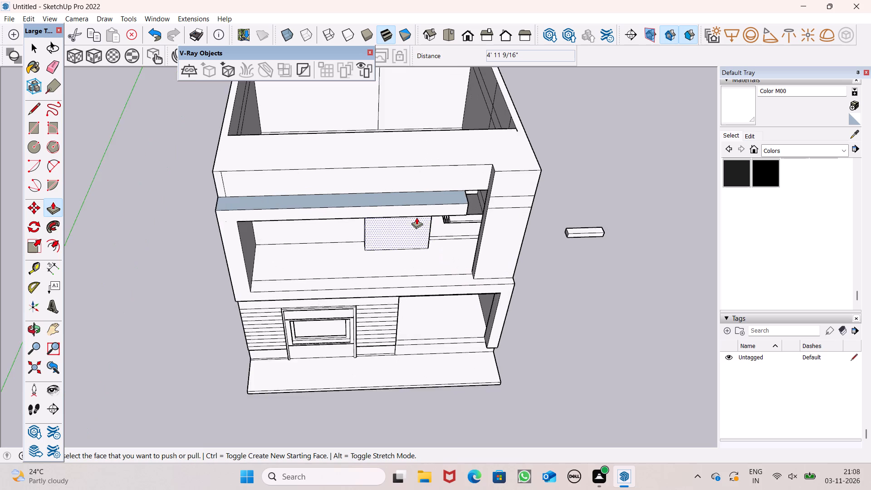
{"action": "scroll", "coordinate": [416, 217], "scroll_direction": "up", "scroll_amount": 2}
{"action": "middle_click_drag", "start_coordinate": [461, 303], "coordinate": [488, 327]}
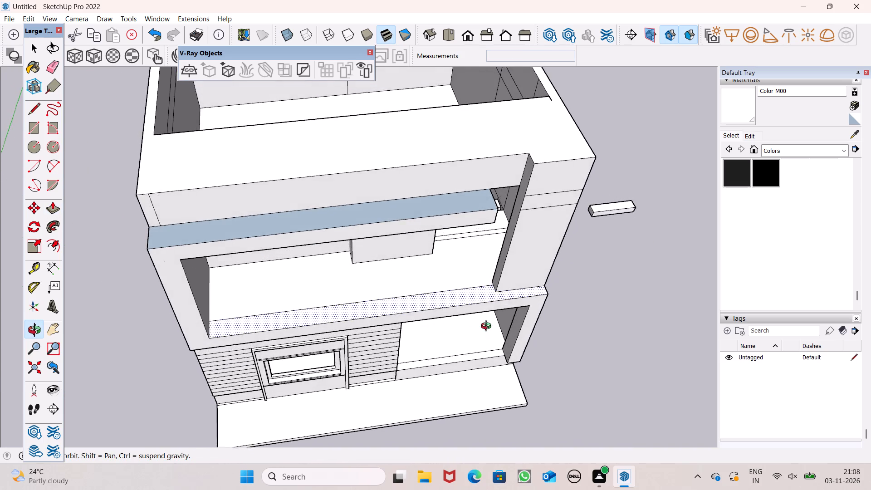
{"action": "middle_click_drag", "start_coordinate": [488, 327], "coordinate": [445, 334]}
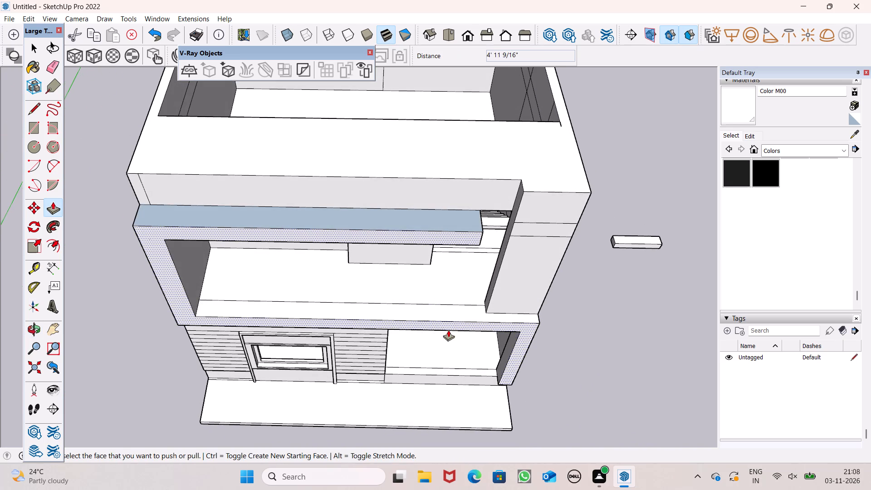
{"action": "scroll", "coordinate": [450, 329], "scroll_direction": "up", "scroll_amount": 6}
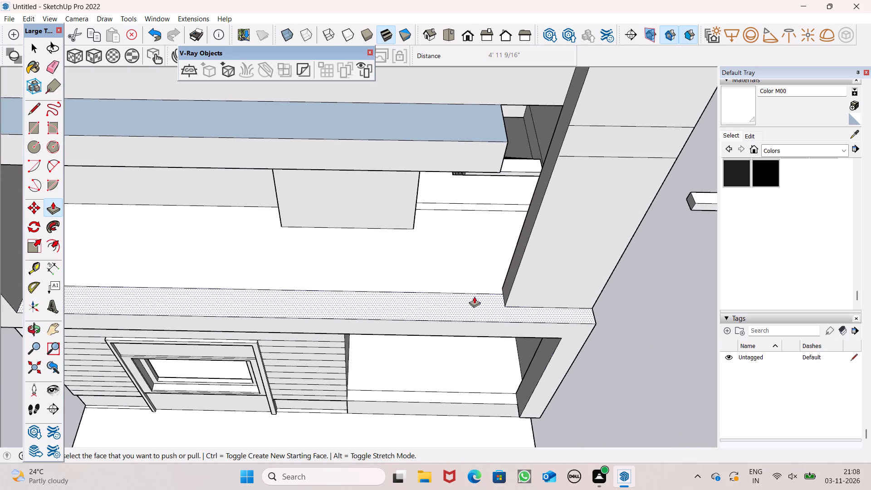
{"action": "scroll", "coordinate": [448, 275], "scroll_direction": "down", "scroll_amount": 1}
{"action": "middle_click_drag", "start_coordinate": [461, 287], "coordinate": [435, 167]}
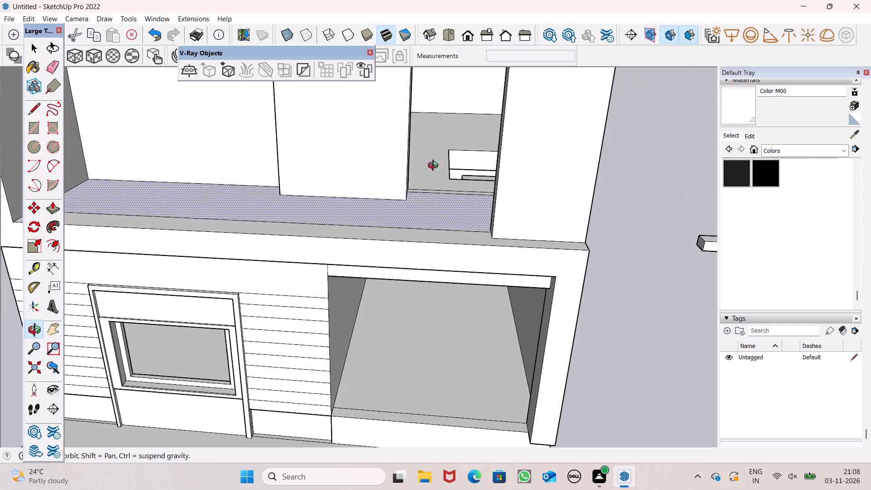
{"action": "middle_click_drag", "start_coordinate": [435, 167], "coordinate": [361, 129]}
{"action": "scroll", "coordinate": [511, 296], "scroll_direction": "down", "scroll_amount": 6}
{"action": "middle_click_drag", "start_coordinate": [494, 241], "coordinate": [491, 201]}
{"action": "scroll", "coordinate": [491, 199], "scroll_direction": "up", "scroll_amount": 1}
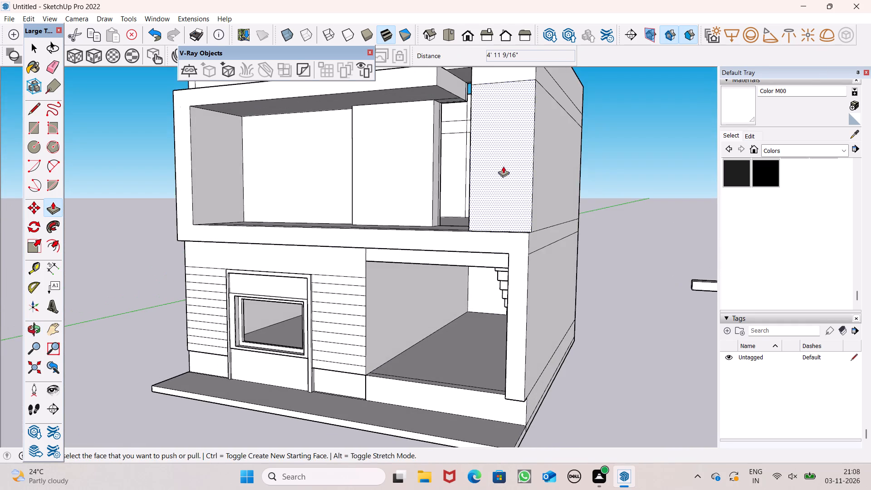
{"action": "scroll", "coordinate": [473, 153], "scroll_direction": "down", "scroll_amount": 5}
{"action": "middle_click_drag", "start_coordinate": [477, 191], "coordinate": [617, 335]}
{"action": "scroll", "coordinate": [479, 203], "scroll_direction": "up", "scroll_amount": 8}
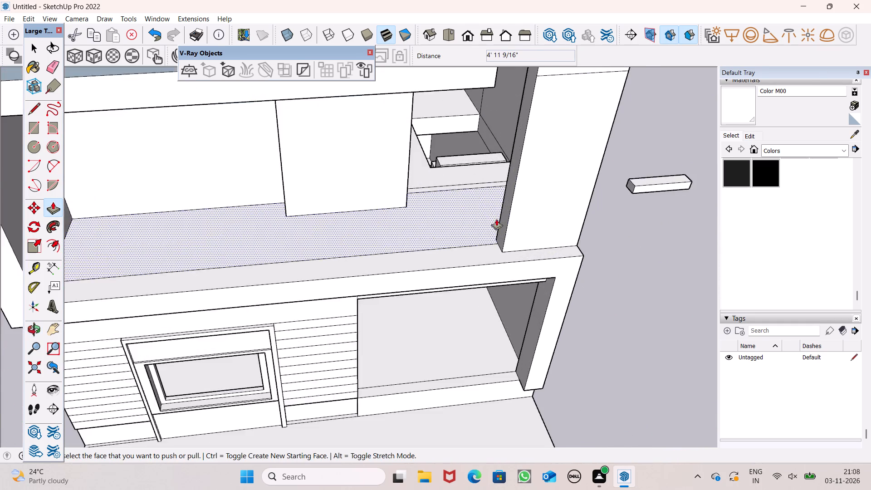
{"action": "middle_click_drag", "start_coordinate": [505, 233], "coordinate": [495, 302]}
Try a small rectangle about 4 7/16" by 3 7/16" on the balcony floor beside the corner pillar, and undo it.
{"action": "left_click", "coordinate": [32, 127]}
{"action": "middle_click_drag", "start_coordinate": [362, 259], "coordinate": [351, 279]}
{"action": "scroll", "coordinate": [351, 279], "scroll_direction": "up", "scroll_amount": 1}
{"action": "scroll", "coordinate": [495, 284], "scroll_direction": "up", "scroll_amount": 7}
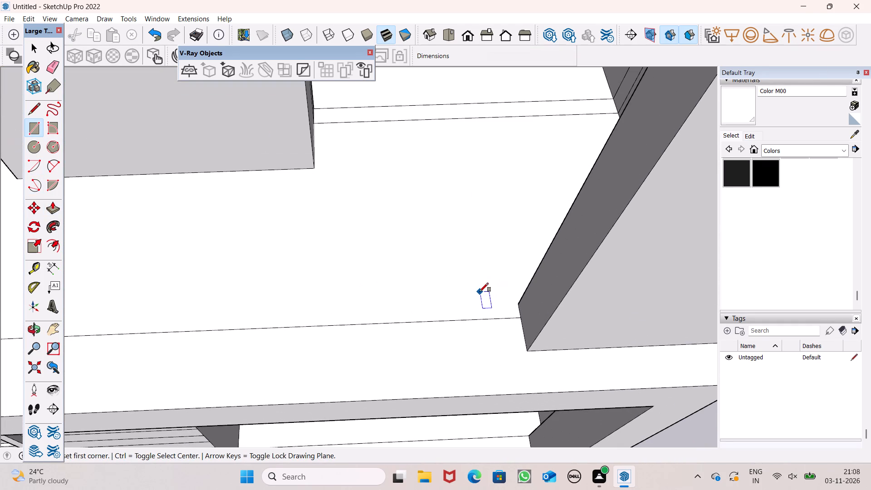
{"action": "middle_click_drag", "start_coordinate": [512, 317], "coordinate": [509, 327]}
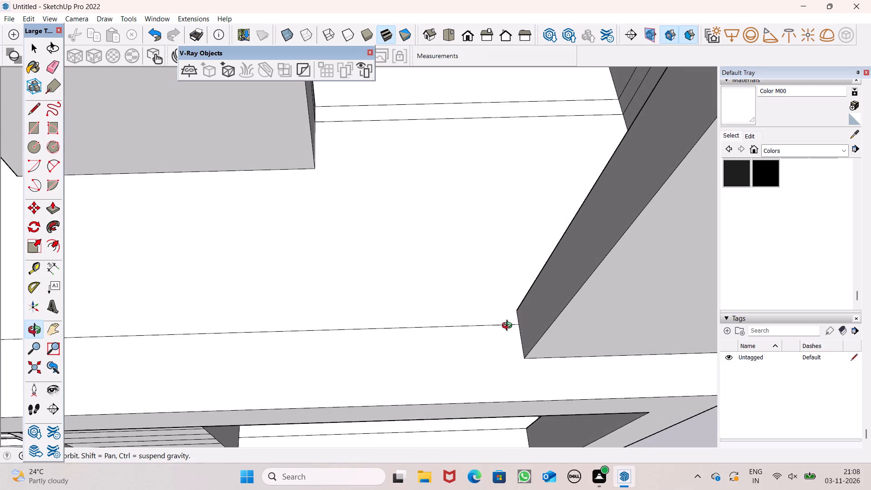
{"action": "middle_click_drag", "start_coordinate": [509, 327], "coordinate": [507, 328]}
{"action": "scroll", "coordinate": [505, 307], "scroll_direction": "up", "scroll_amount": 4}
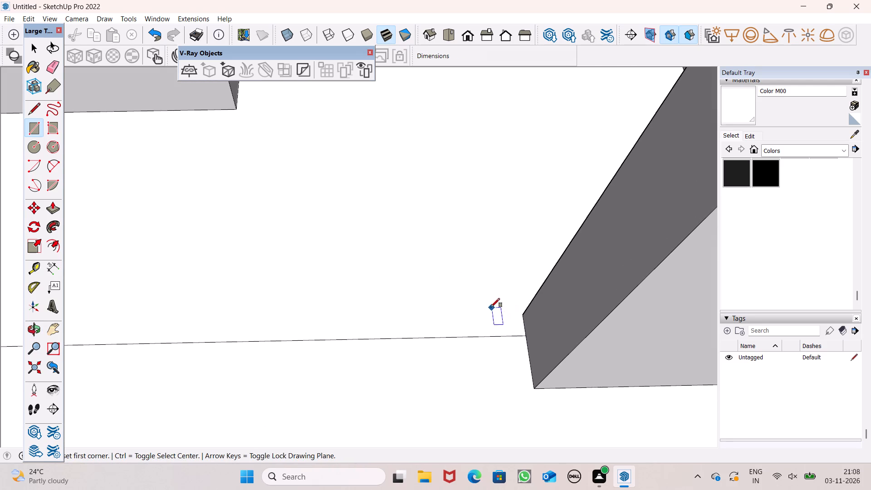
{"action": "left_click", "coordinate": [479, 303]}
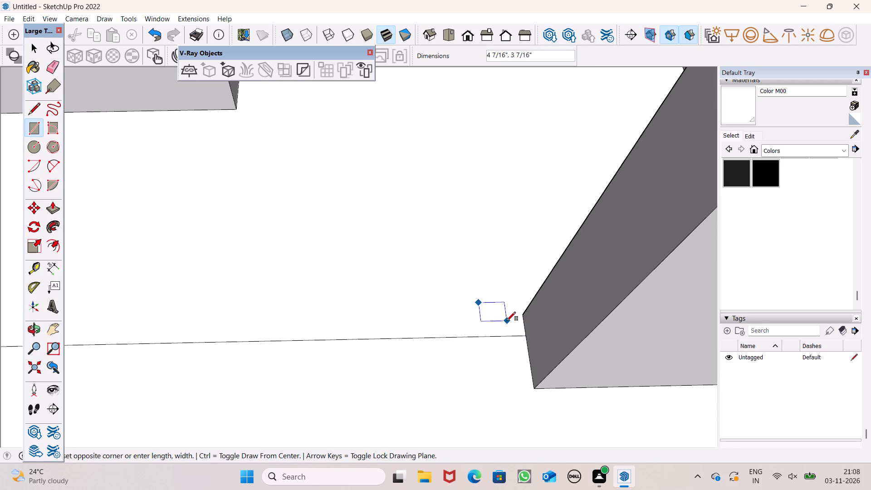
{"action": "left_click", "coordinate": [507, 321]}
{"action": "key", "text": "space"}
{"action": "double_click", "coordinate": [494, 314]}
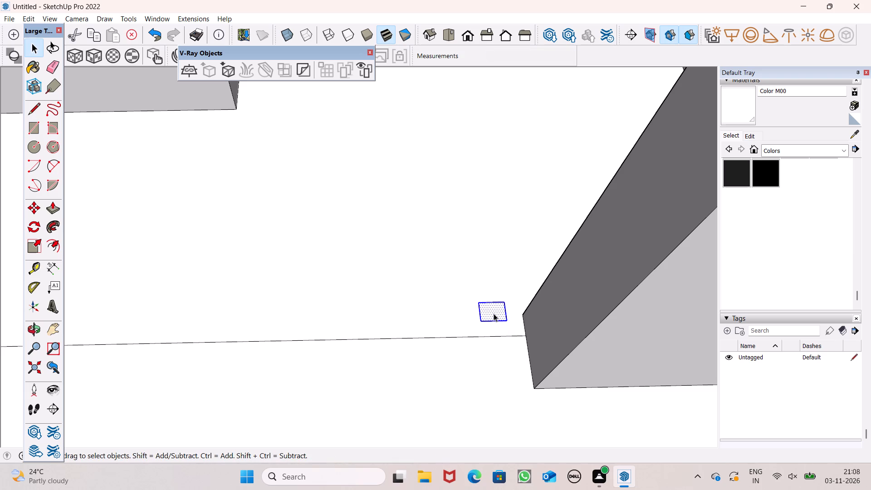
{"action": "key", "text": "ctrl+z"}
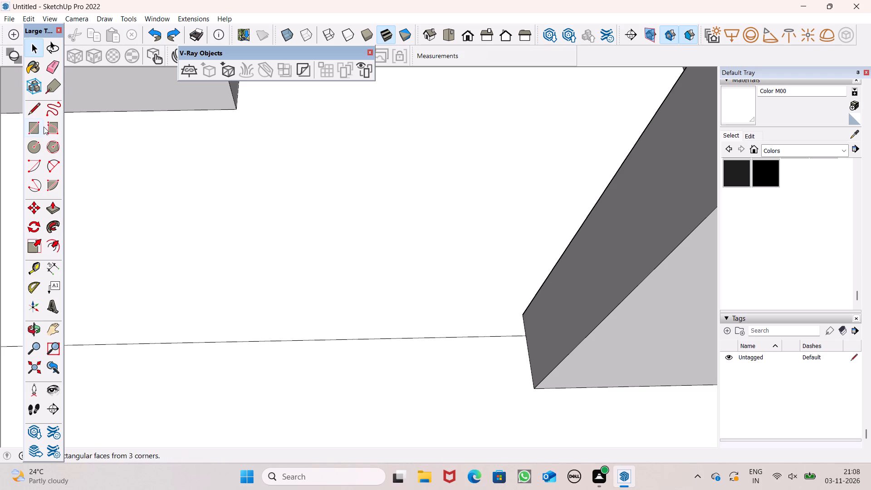
Draw a small rectangle about 3 1/4" by 2 9/16" on the balcony floor near the corner pillar's base.
{"action": "left_click", "coordinate": [37, 126]}
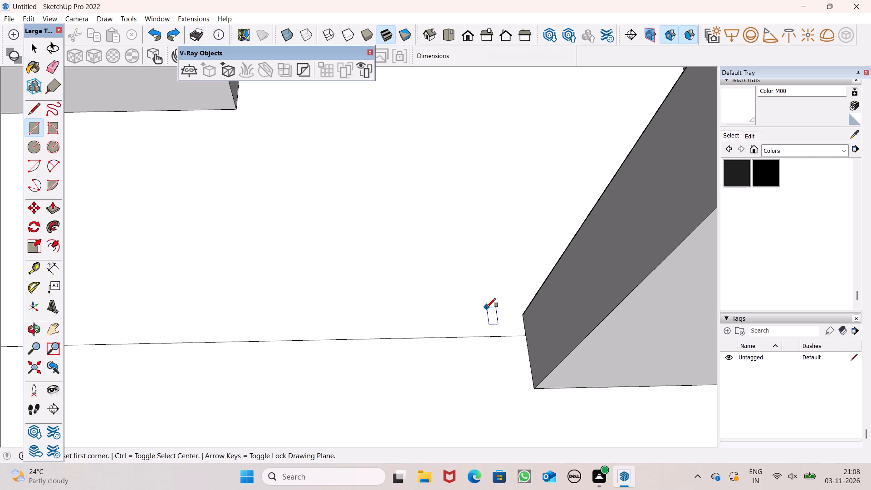
{"action": "left_click", "coordinate": [487, 304]}
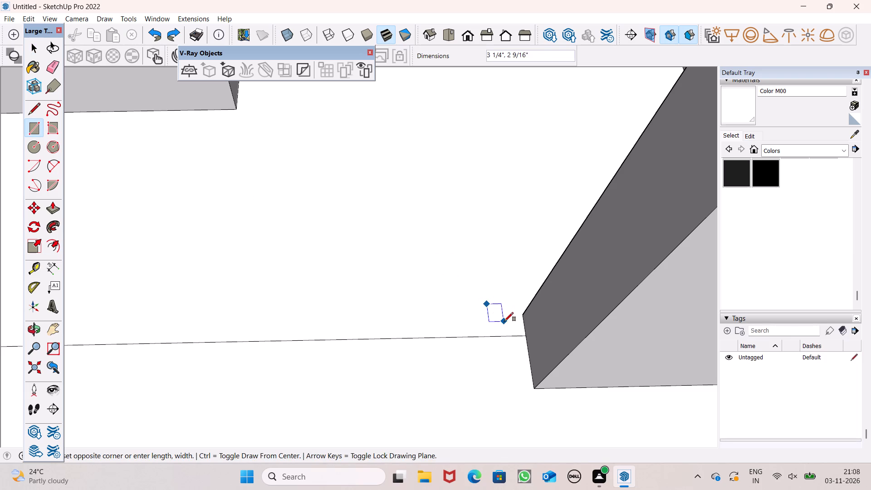
{"action": "left_click", "coordinate": [505, 320]}
{"action": "key", "text": "space"}
Copy the small rectangle about 5 7/8" along the balcony's front edge away from the pillar, and repeat it as a *7 array.
{"action": "double_click", "coordinate": [495, 313]}
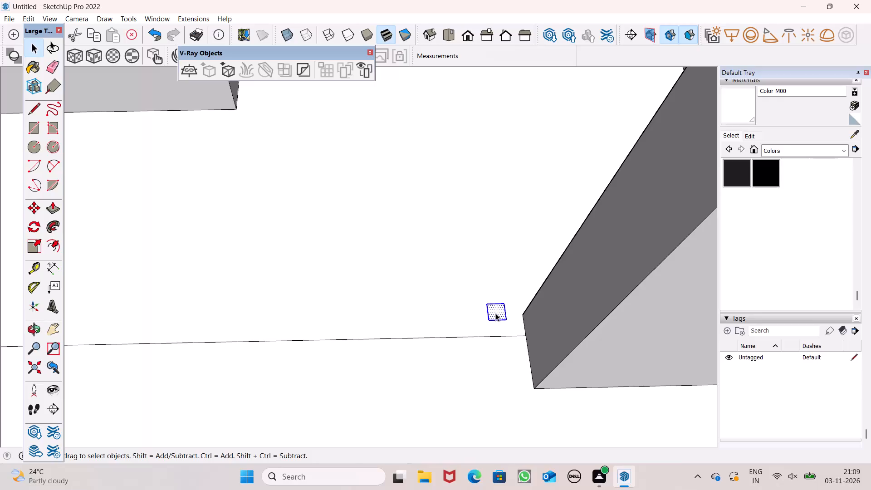
{"action": "key", "text": "m"}
{"action": "key", "text": "Return"}
{"action": "left_click_drag", "start_coordinate": [497, 314], "coordinate": [484, 315]}
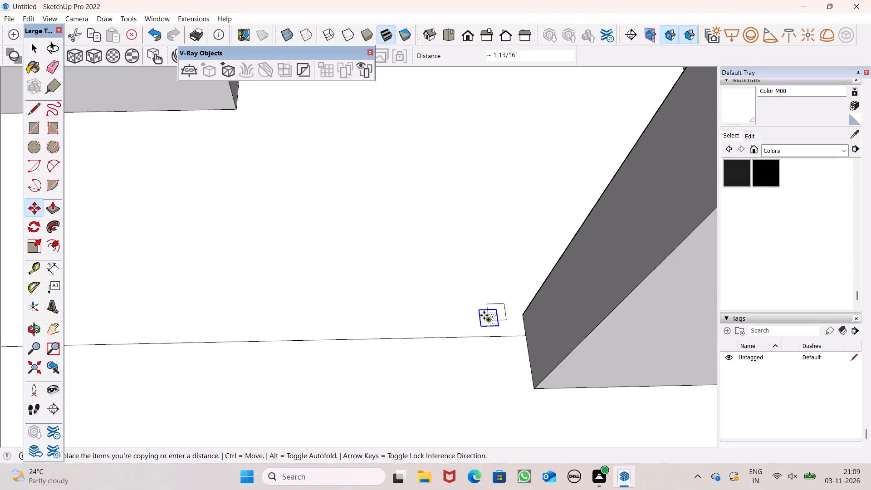
{"action": "left_click_drag", "start_coordinate": [484, 315], "coordinate": [463, 316]}
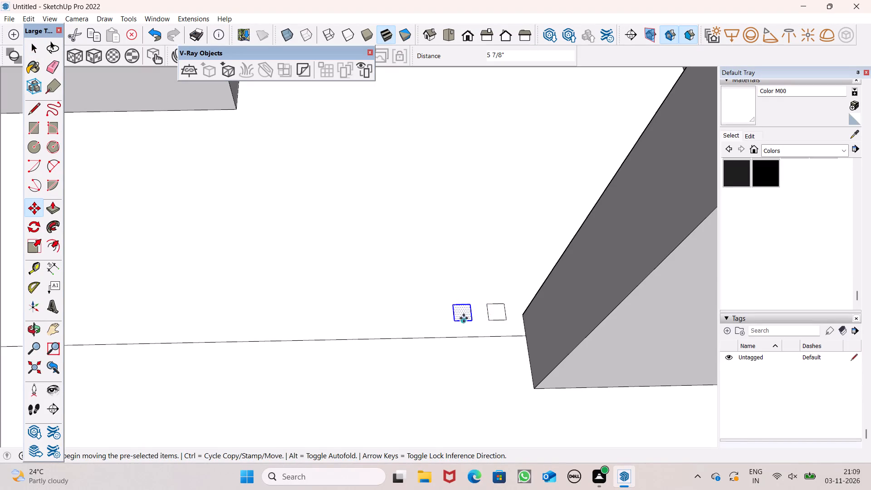
{"action": "type", "text": "*1"}
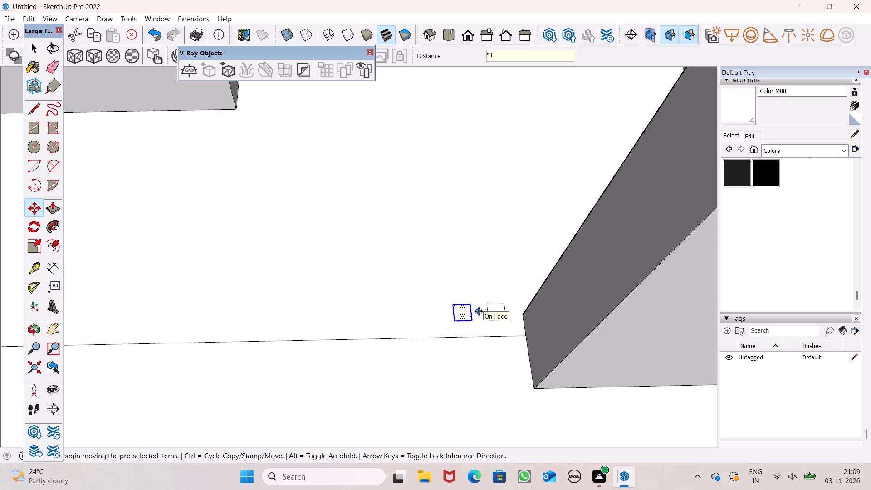
{"action": "key", "text": "BackSpace"}
{"action": "key", "text": "7"}
{"action": "key", "text": "Return"}
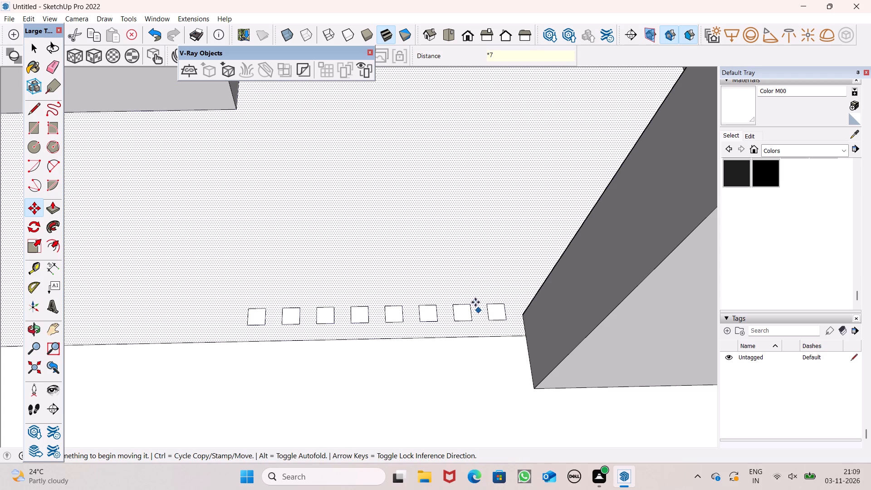
Paint the four small squares farthest from the corner pillar on the balcony floor with dark grey Color M07.
{"action": "scroll", "coordinate": [458, 242], "scroll_direction": "down", "scroll_amount": 7}
{"action": "middle_click_drag", "start_coordinate": [455, 305], "coordinate": [431, 152]}
{"action": "scroll", "coordinate": [475, 263], "scroll_direction": "down", "scroll_amount": 7}
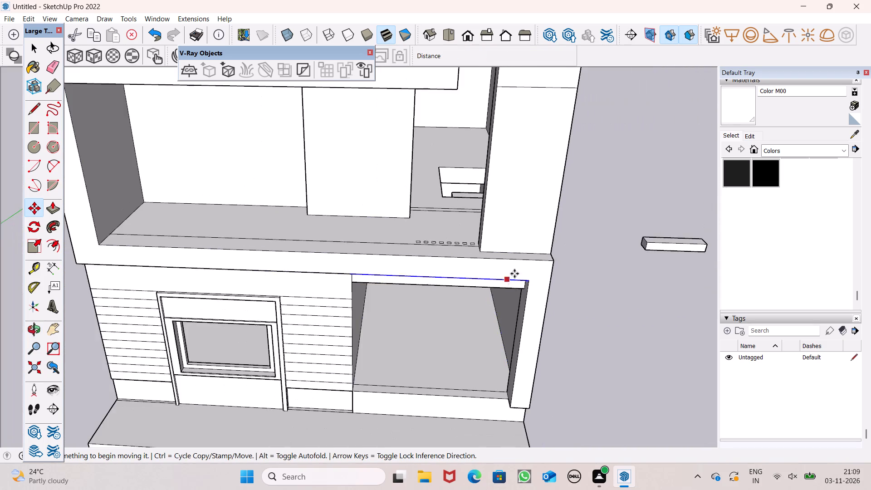
{"action": "scroll", "coordinate": [504, 256], "scroll_direction": "down", "scroll_amount": 6}
{"action": "middle_click_drag", "start_coordinate": [533, 294], "coordinate": [555, 289]}
{"action": "scroll", "coordinate": [555, 289], "scroll_direction": "up", "scroll_amount": 1}
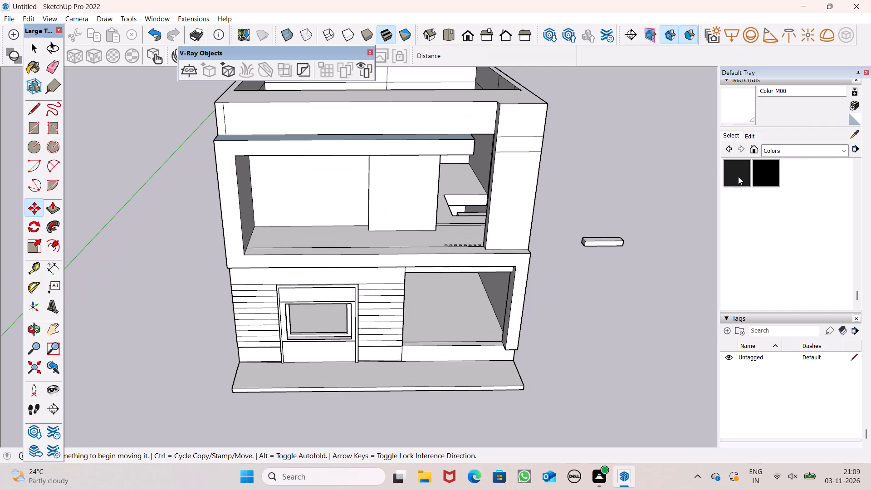
{"action": "left_click", "coordinate": [739, 176]}
{"action": "scroll", "coordinate": [776, 192], "scroll_direction": "up", "scroll_amount": 1}
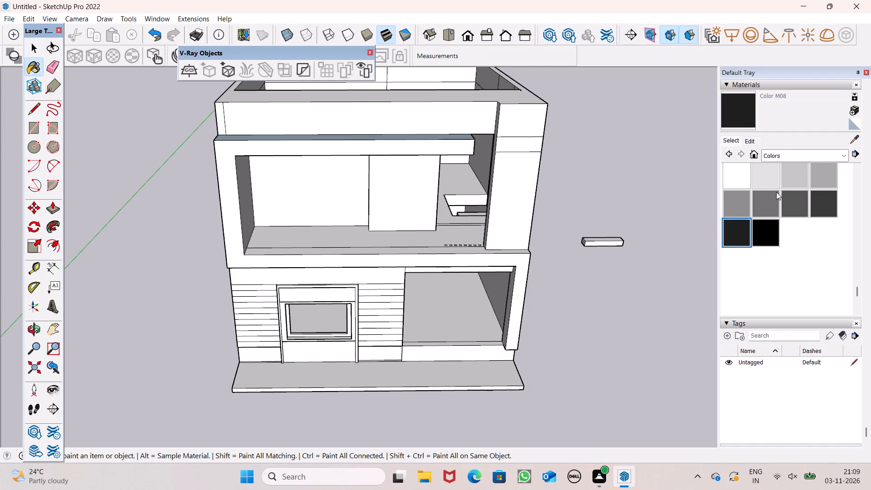
{"action": "scroll", "coordinate": [776, 192], "scroll_direction": "up", "scroll_amount": 1}
{"action": "left_click", "coordinate": [822, 256]}
{"action": "middle_click_drag", "start_coordinate": [467, 289], "coordinate": [487, 384]}
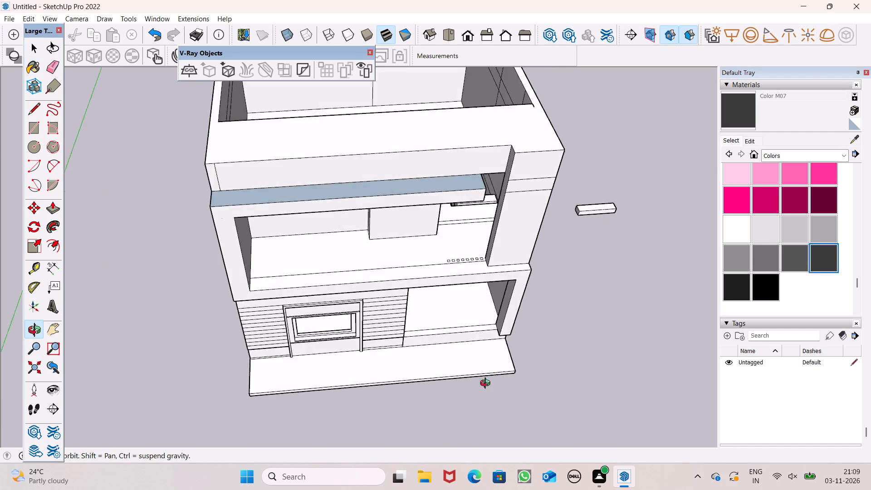
{"action": "middle_click_drag", "start_coordinate": [487, 384], "coordinate": [470, 366]}
{"action": "scroll", "coordinate": [448, 310], "scroll_direction": "up", "scroll_amount": 1}
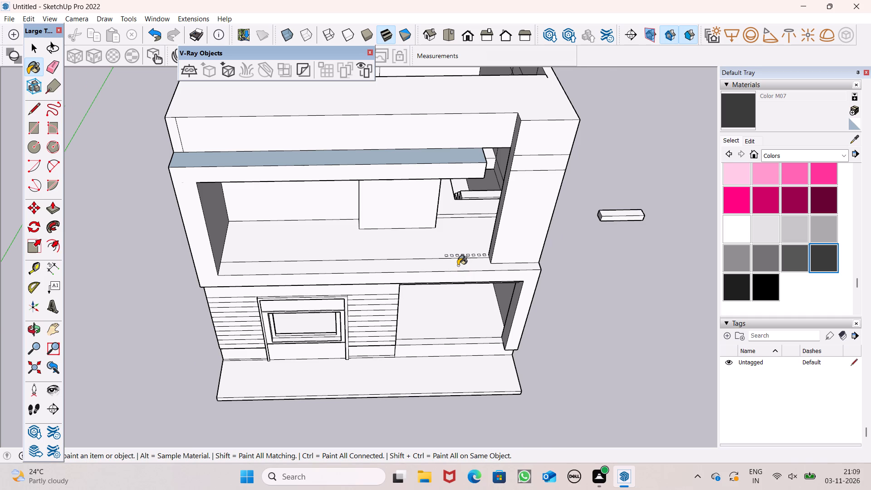
{"action": "scroll", "coordinate": [458, 265], "scroll_direction": "up", "scroll_amount": 15}
{"action": "scroll", "coordinate": [408, 255], "scroll_direction": "up", "scroll_amount": 6}
{"action": "left_click", "coordinate": [410, 250]}
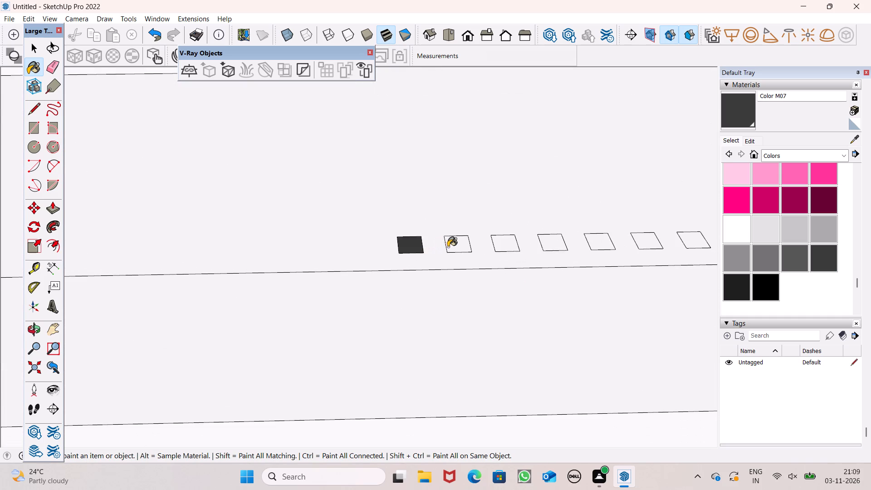
{"action": "left_click", "coordinate": [450, 246]}
{"action": "scroll", "coordinate": [333, 236], "scroll_direction": "down", "scroll_amount": 6}
{"action": "scroll", "coordinate": [421, 235], "scroll_direction": "up", "scroll_amount": 7}
{"action": "left_click", "coordinate": [439, 251]}
{"action": "scroll", "coordinate": [373, 257], "scroll_direction": "down", "scroll_amount": 2}
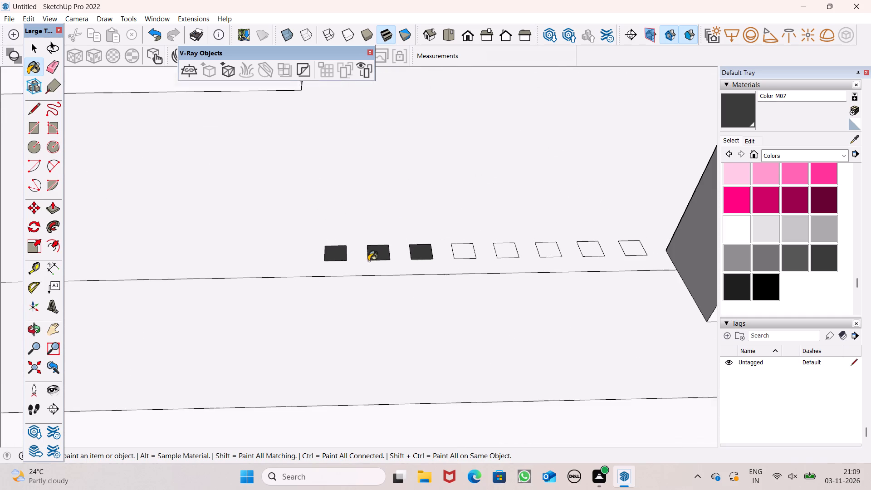
{"action": "scroll", "coordinate": [368, 261], "scroll_direction": "down", "scroll_amount": 1}
{"action": "scroll", "coordinate": [474, 265], "scroll_direction": "up", "scroll_amount": 5}
{"action": "left_click", "coordinate": [449, 238]}
Paint the remaining four small squares nearest the corner pillar with Color M07.
{"action": "scroll", "coordinate": [334, 243], "scroll_direction": "down", "scroll_amount": 5}
{"action": "scroll", "coordinate": [464, 241], "scroll_direction": "up", "scroll_amount": 4}
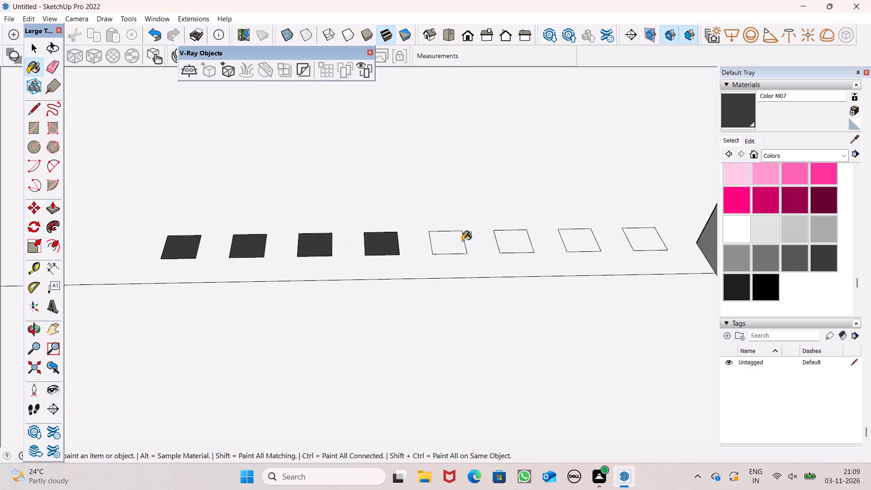
{"action": "left_click", "coordinate": [456, 241]}
{"action": "scroll", "coordinate": [445, 259], "scroll_direction": "down", "scroll_amount": 3}
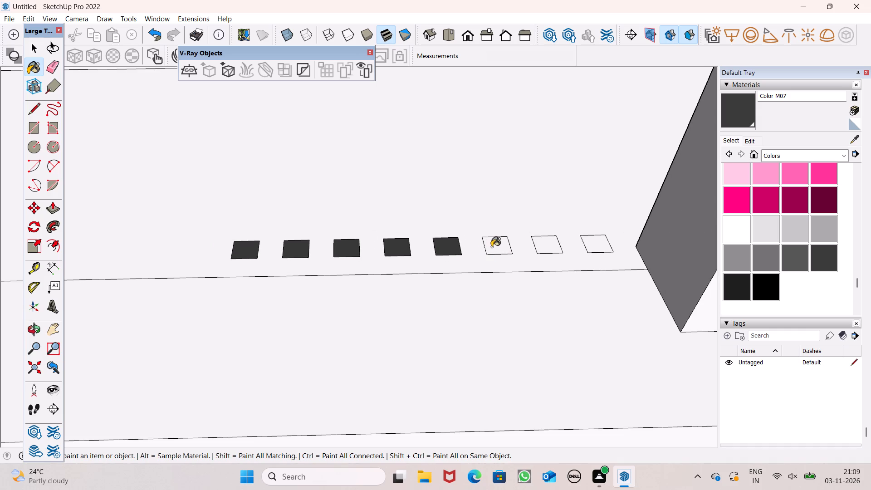
{"action": "left_click", "coordinate": [494, 246]}
{"action": "left_click", "coordinate": [542, 245]}
{"action": "left_click", "coordinate": [582, 243]}
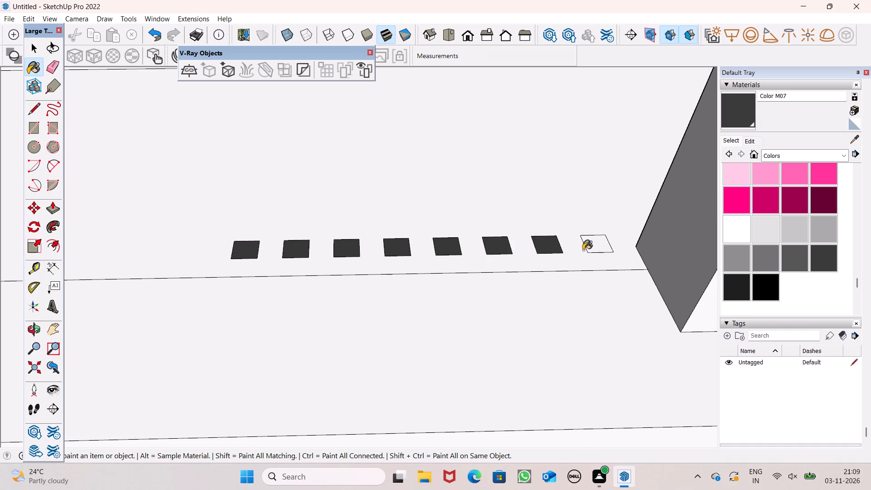
{"action": "key", "text": "ctrl+z"}
{"action": "left_click", "coordinate": [591, 247]}
{"action": "scroll", "coordinate": [523, 283], "scroll_direction": "down", "scroll_amount": 6}
{"action": "key", "text": "space"}
Push/Pull the dark square nearest the corner pillar up 11' 5" to the underside of the wall above.
{"action": "scroll", "coordinate": [507, 290], "scroll_direction": "down", "scroll_amount": 1}
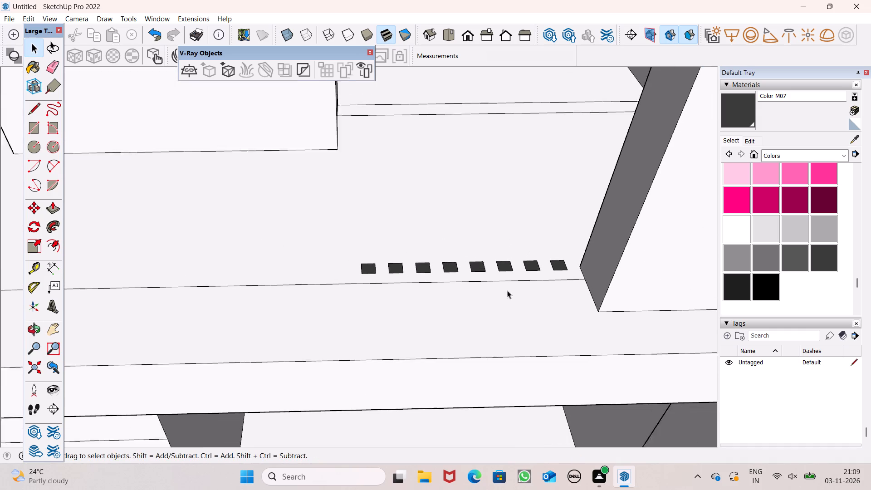
{"action": "scroll", "coordinate": [507, 290], "scroll_direction": "down", "scroll_amount": 1}
{"action": "middle_click_drag", "start_coordinate": [567, 296], "coordinate": [524, 262]}
{"action": "scroll", "coordinate": [511, 309], "scroll_direction": "down", "scroll_amount": 12}
{"action": "middle_click_drag", "start_coordinate": [544, 280], "coordinate": [518, 311]}
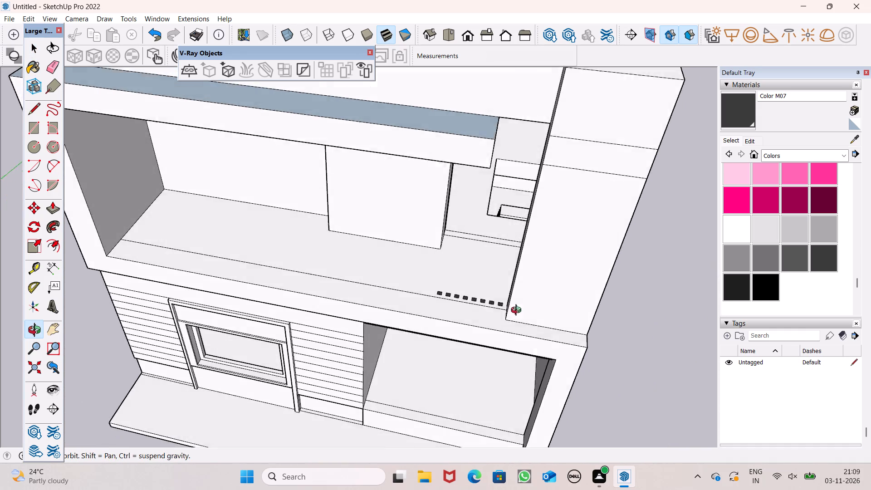
{"action": "middle_click_drag", "start_coordinate": [518, 311], "coordinate": [524, 328]}
{"action": "scroll", "coordinate": [517, 294], "scroll_direction": "up", "scroll_amount": 7}
{"action": "scroll", "coordinate": [522, 295], "scroll_direction": "down", "scroll_amount": 6}
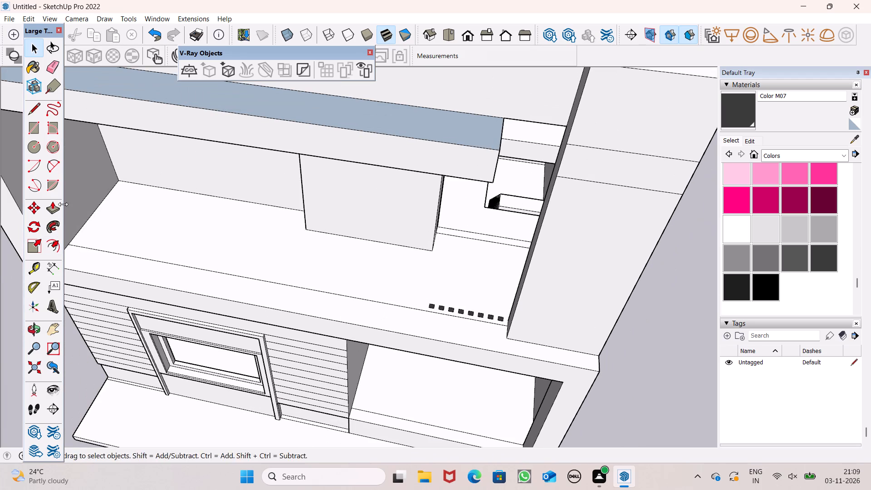
{"action": "left_click", "coordinate": [51, 209]}
{"action": "scroll", "coordinate": [368, 318], "scroll_direction": "down", "scroll_amount": 3}
{"action": "scroll", "coordinate": [472, 270], "scroll_direction": "up", "scroll_amount": 6}
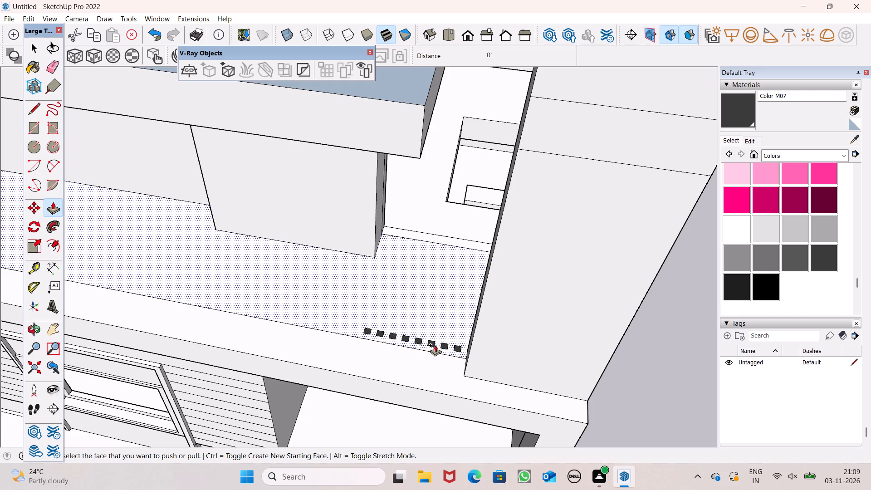
{"action": "middle_click_drag", "start_coordinate": [452, 356], "coordinate": [486, 373]}
{"action": "scroll", "coordinate": [480, 353], "scroll_direction": "down", "scroll_amount": 5}
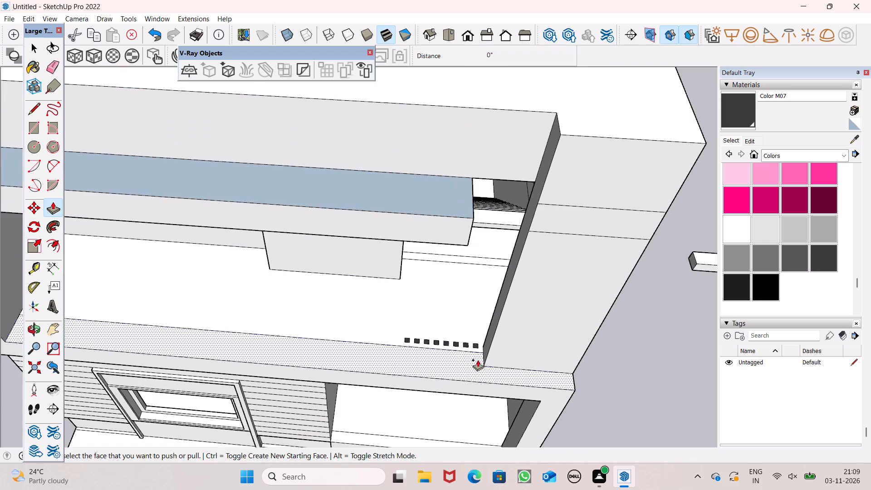
{"action": "scroll", "coordinate": [491, 317], "scroll_direction": "up", "scroll_amount": 3}
{"action": "left_click_drag", "start_coordinate": [470, 355], "coordinate": [470, 339]}
{"action": "key", "text": "ctrl+z"}
{"action": "middle_click_drag", "start_coordinate": [478, 365], "coordinate": [486, 401], "text": "ctrl"}
{"action": "scroll", "coordinate": [468, 364], "scroll_direction": "up", "scroll_amount": 3}
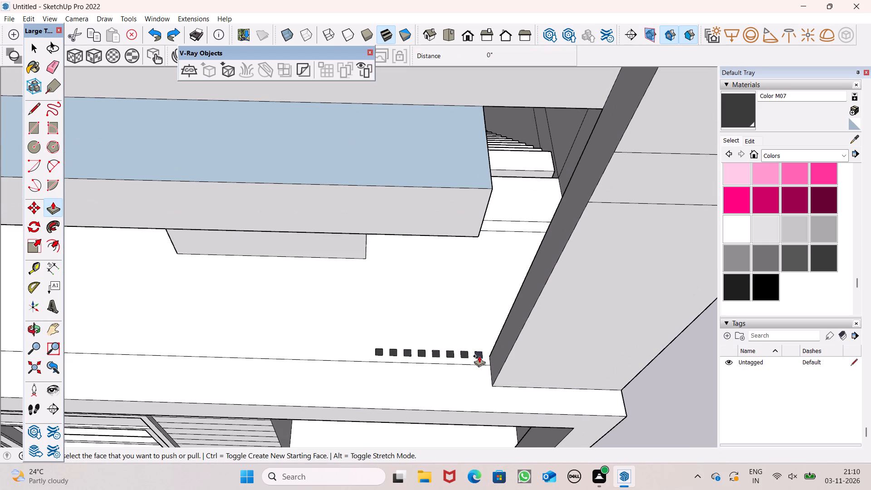
{"action": "left_click_drag", "start_coordinate": [476, 356], "coordinate": [529, 116]}
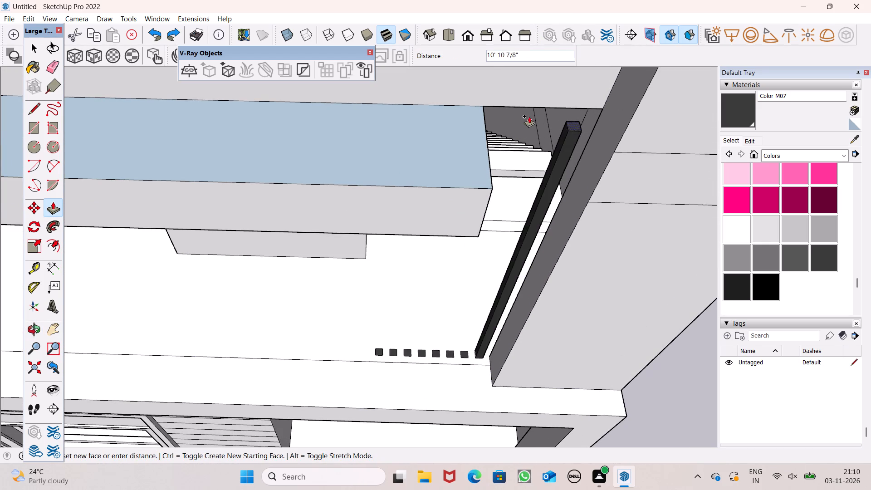
{"action": "left_click_drag", "start_coordinate": [529, 116], "coordinate": [551, 106]}
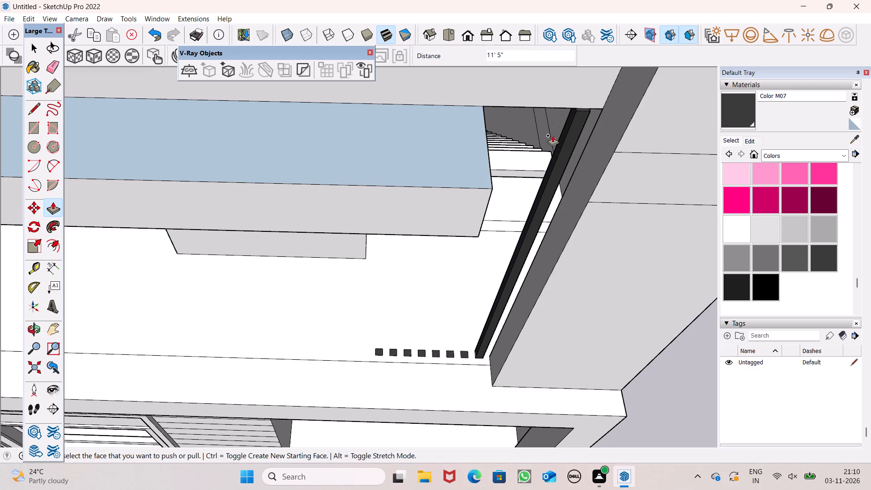
Examine the tall dark post beside the corner pillar and the row of squares from several angles.
{"action": "middle_click_drag", "start_coordinate": [582, 213], "coordinate": [575, 138]}
{"action": "scroll", "coordinate": [575, 138], "scroll_direction": "up", "scroll_amount": 1}
{"action": "scroll", "coordinate": [532, 266], "scroll_direction": "down", "scroll_amount": 6}
{"action": "middle_click_drag", "start_coordinate": [525, 214], "coordinate": [549, 89]}
{"action": "scroll", "coordinate": [529, 193], "scroll_direction": "down", "scroll_amount": 4}
{"action": "middle_click_drag", "start_coordinate": [518, 201], "coordinate": [471, 338]}
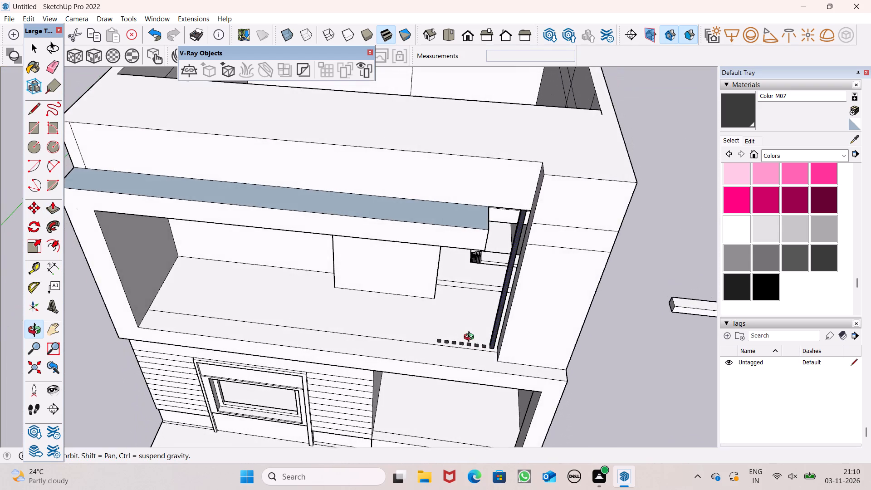
{"action": "middle_click_drag", "start_coordinate": [471, 338], "coordinate": [469, 347]}
{"action": "scroll", "coordinate": [486, 349], "scroll_direction": "up", "scroll_amount": 4}
{"action": "scroll", "coordinate": [492, 343], "scroll_direction": "down", "scroll_amount": 2}
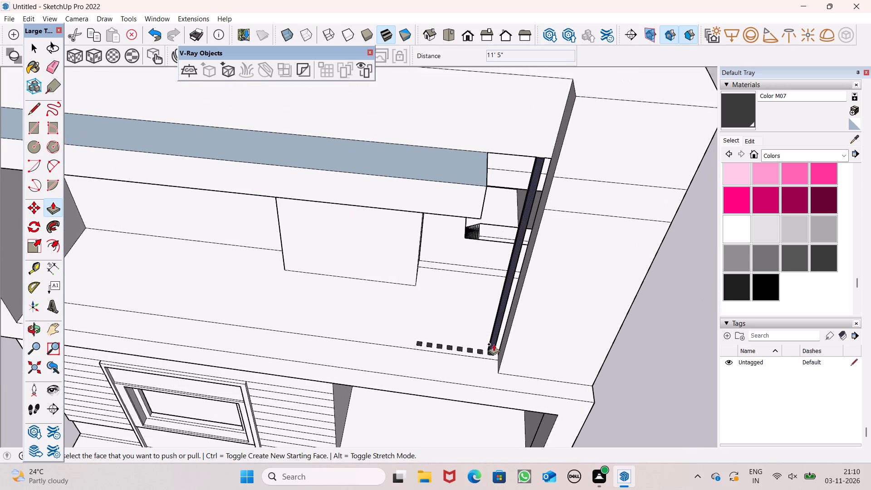
{"action": "middle_click_drag", "start_coordinate": [496, 343], "coordinate": [495, 365]}
{"action": "middle_click_drag", "start_coordinate": [471, 345], "coordinate": [483, 188]}
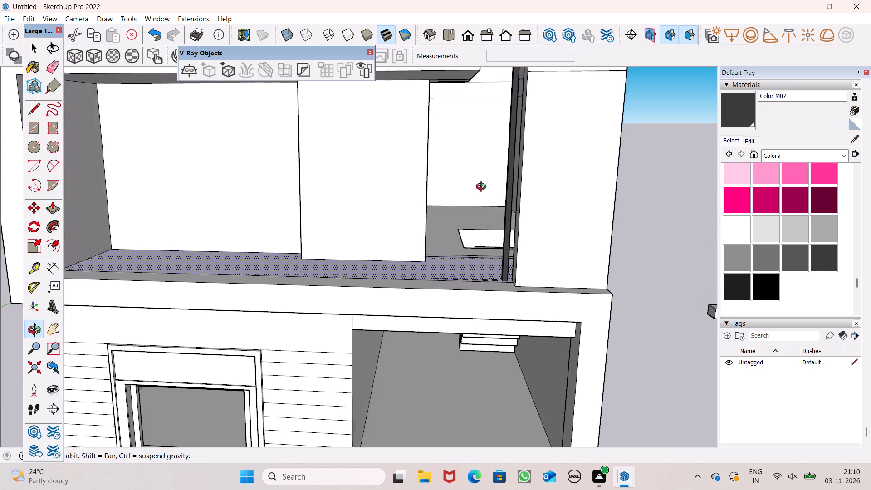
{"action": "middle_click_drag", "start_coordinate": [483, 188], "coordinate": [483, 189]}
{"action": "scroll", "coordinate": [497, 254], "scroll_direction": "down", "scroll_amount": 2}
{"action": "middle_click_drag", "start_coordinate": [504, 267], "coordinate": [517, 361]}
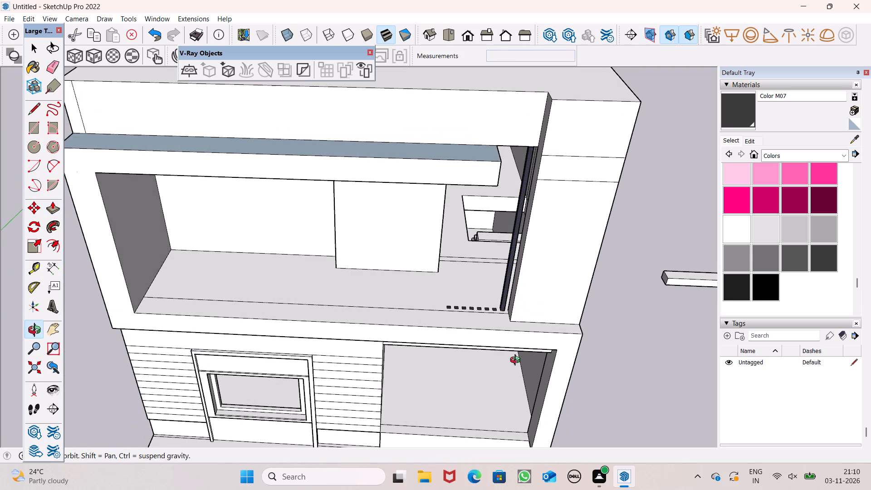
{"action": "middle_click_drag", "start_coordinate": [517, 361], "coordinate": [516, 362]}
{"action": "scroll", "coordinate": [481, 314], "scroll_direction": "up", "scroll_amount": 6}
{"action": "scroll", "coordinate": [498, 293], "scroll_direction": "down", "scroll_amount": 2}
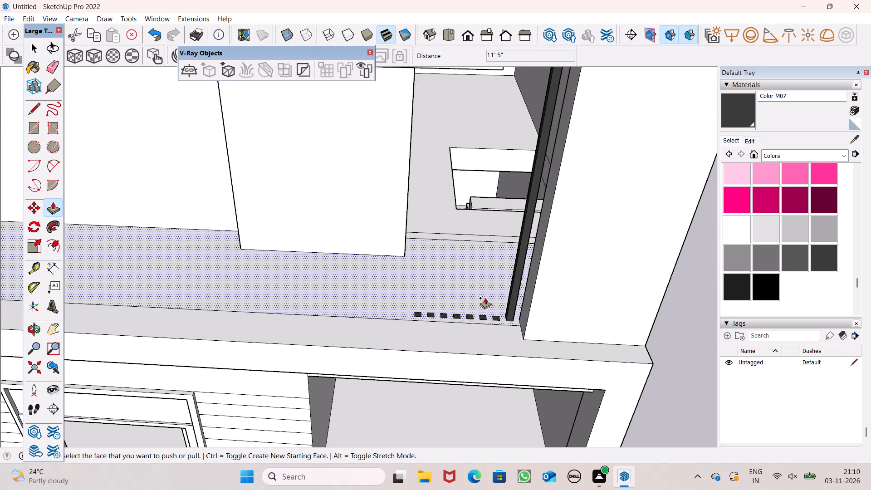
{"action": "scroll", "coordinate": [500, 354], "scroll_direction": "down", "scroll_amount": 6}
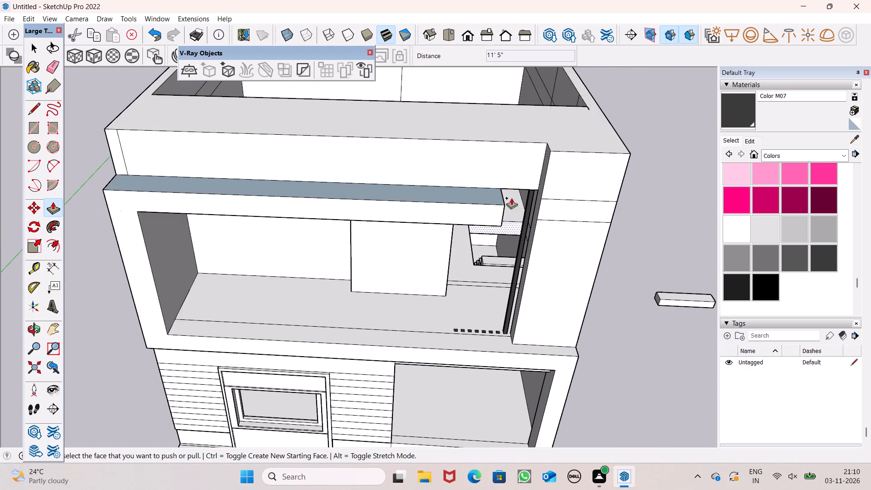
Push/Pull the second and third dark squares from the corner pillar up 11' 5" into posts matching the first.
{"action": "scroll", "coordinate": [533, 162], "scroll_direction": "up", "scroll_amount": 6}
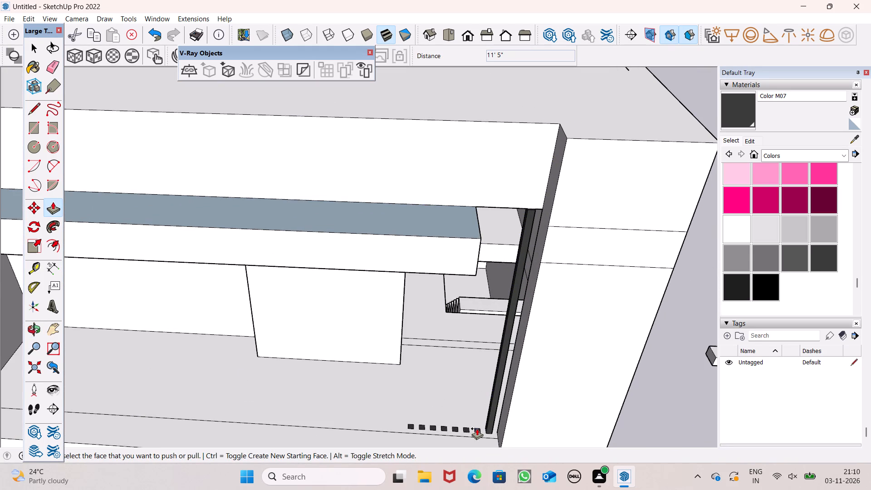
{"action": "left_click_drag", "start_coordinate": [477, 428], "coordinate": [502, 206]}
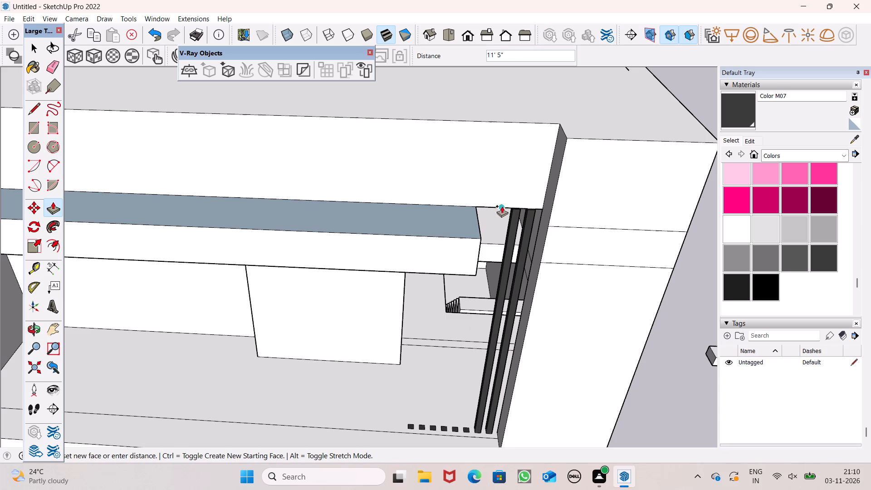
{"action": "left_click_drag", "start_coordinate": [502, 206], "coordinate": [502, 207]}
{"action": "left_click_drag", "start_coordinate": [466, 429], "coordinate": [477, 313]}
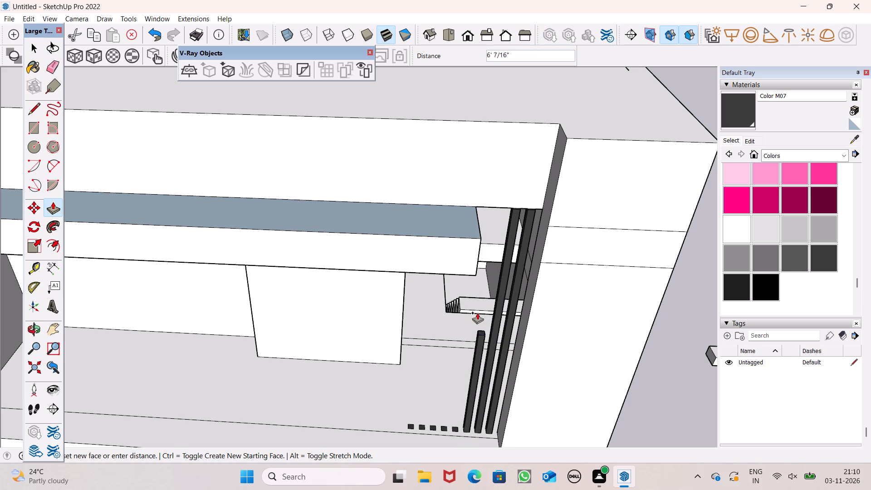
{"action": "left_click_drag", "start_coordinate": [477, 313], "coordinate": [490, 205]}
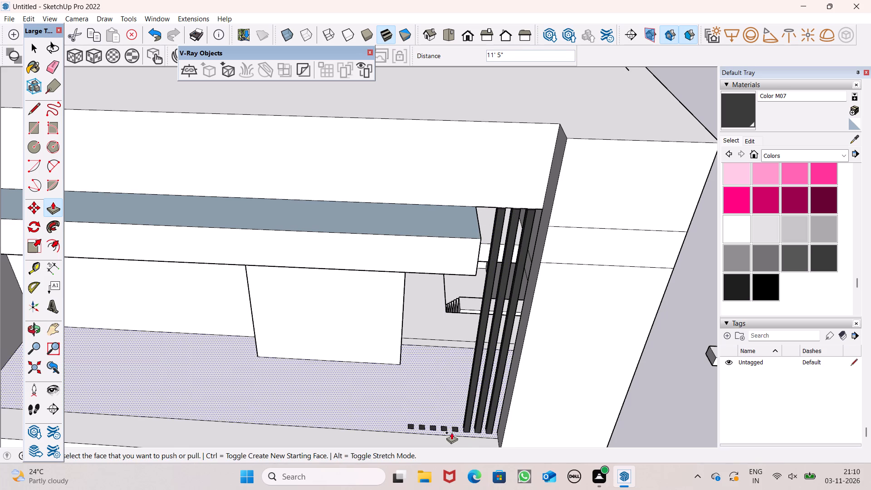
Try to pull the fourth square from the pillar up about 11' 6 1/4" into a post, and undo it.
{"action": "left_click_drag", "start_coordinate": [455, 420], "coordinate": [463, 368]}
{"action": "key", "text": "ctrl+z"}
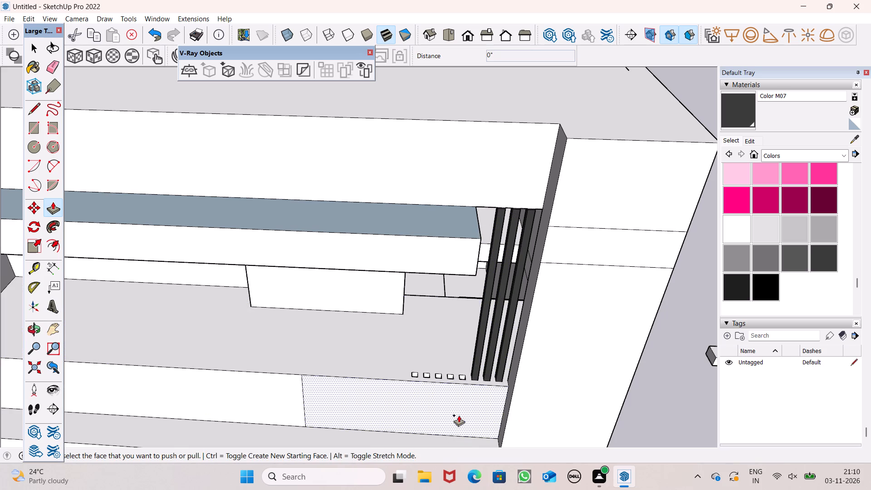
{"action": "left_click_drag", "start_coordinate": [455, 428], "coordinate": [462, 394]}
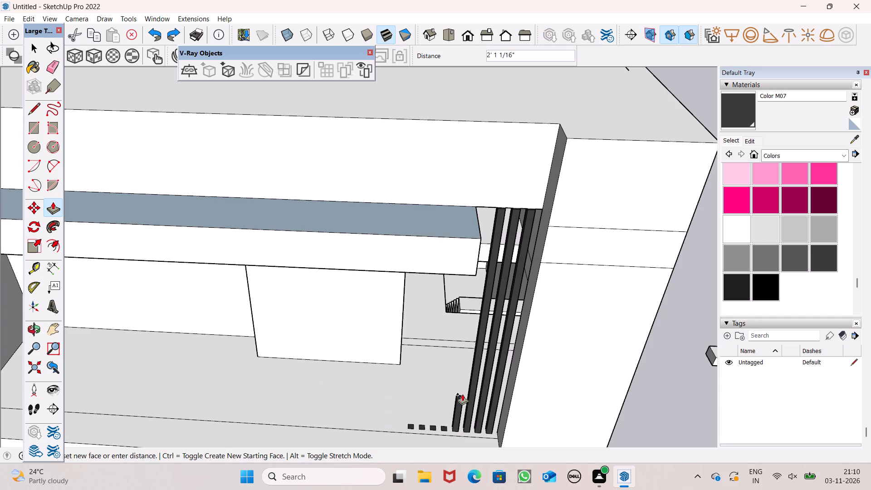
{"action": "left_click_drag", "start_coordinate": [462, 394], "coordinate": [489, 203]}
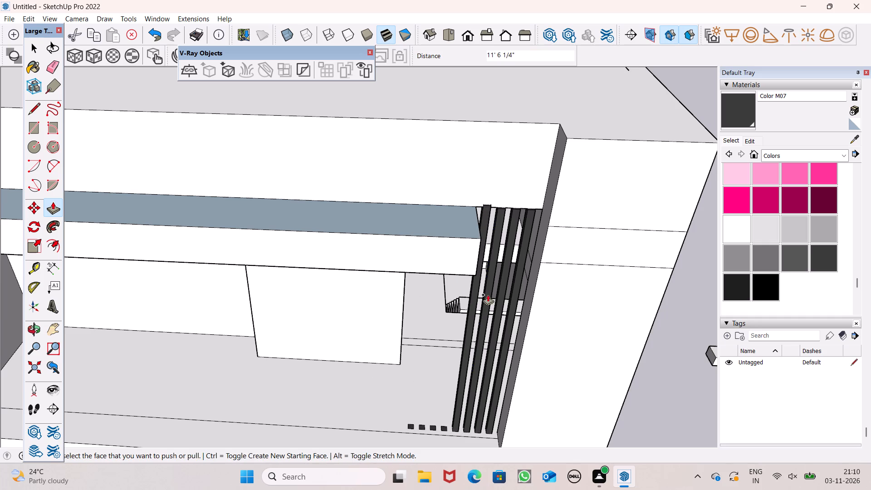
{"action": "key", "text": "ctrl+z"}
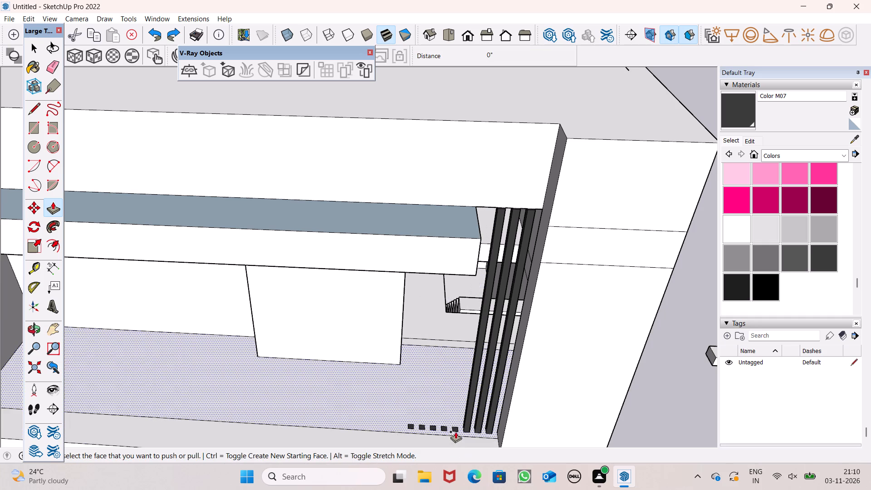
Push/Pull the fourth square from the pillar up 11' 5" and the fifth up 10' to the projecting beam's underside.
{"action": "left_click_drag", "start_coordinate": [455, 427], "coordinate": [494, 209]}
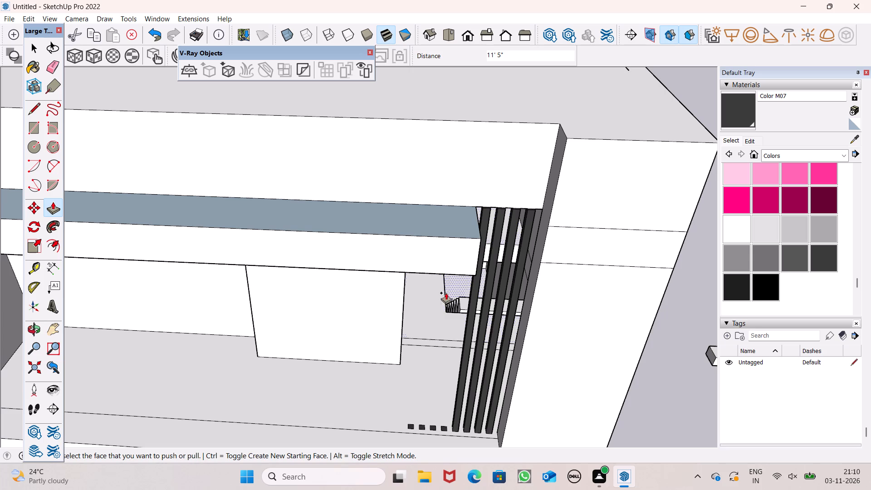
{"action": "left_click_drag", "start_coordinate": [443, 427], "coordinate": [471, 275]}
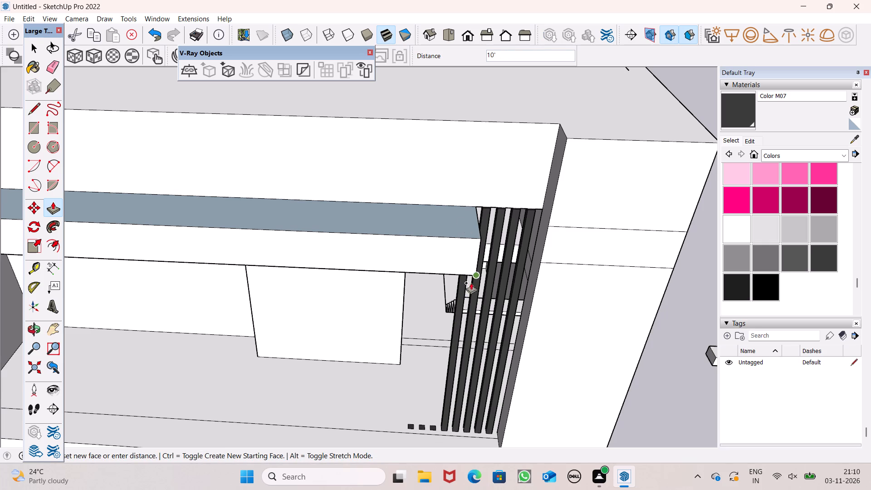
{"action": "middle_click_drag", "start_coordinate": [474, 290], "coordinate": [518, 262]}
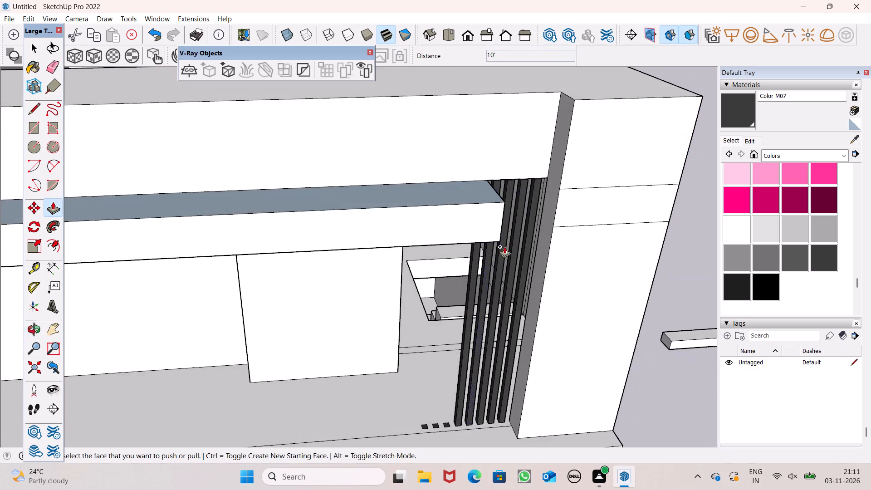
Push/Pull the sixth, seventh and eighth dark squares from the corner pillar up 10' to the projecting beam's underside.
{"action": "scroll", "coordinate": [457, 213], "scroll_direction": "down", "scroll_amount": 5}
{"action": "scroll", "coordinate": [487, 349], "scroll_direction": "up", "scroll_amount": 7}
{"action": "left_click_drag", "start_coordinate": [415, 369], "coordinate": [418, 309]}
{"action": "key", "text": "ctrl+z"}
{"action": "scroll", "coordinate": [448, 321], "scroll_direction": "down", "scroll_amount": 7, "text": "ctrl"}
{"action": "middle_click_drag", "start_coordinate": [447, 352], "coordinate": [435, 389]}
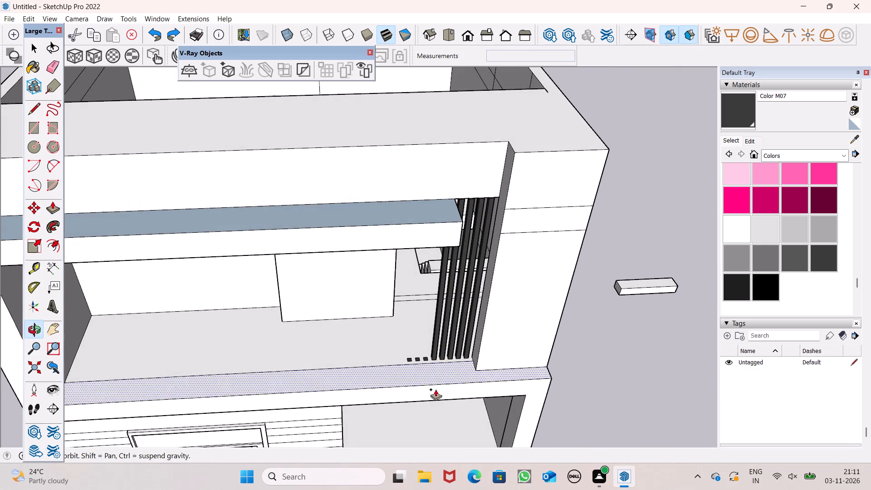
{"action": "middle_click_drag", "start_coordinate": [435, 389], "coordinate": [437, 393]}
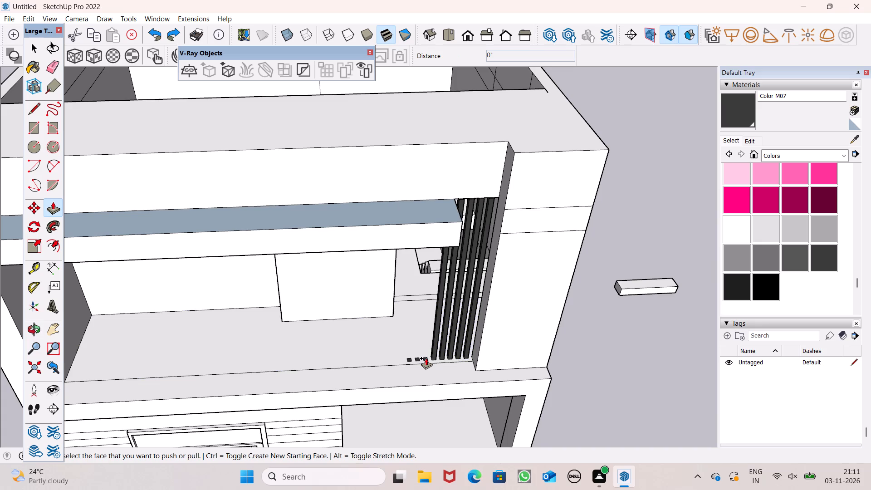
{"action": "left_click_drag", "start_coordinate": [426, 358], "coordinate": [432, 245]}
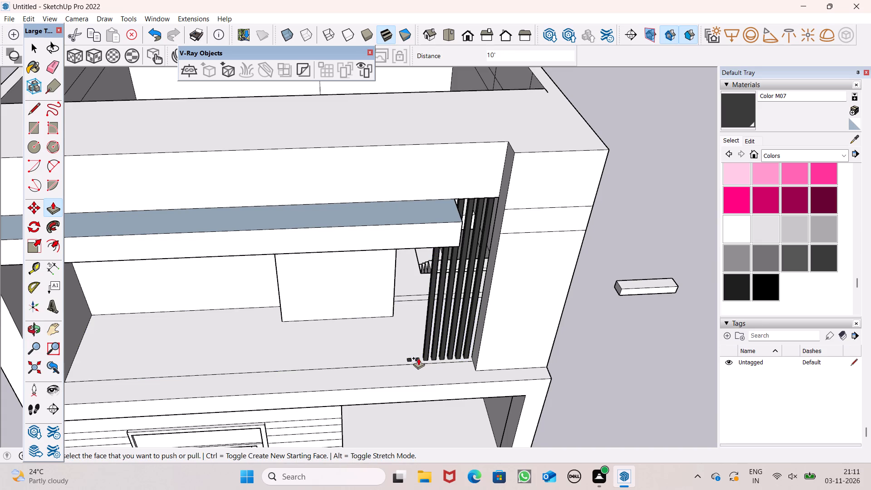
{"action": "left_click_drag", "start_coordinate": [419, 358], "coordinate": [419, 344]}
{"action": "key", "text": "ctrl+z"}
{"action": "left_click_drag", "start_coordinate": [416, 359], "coordinate": [425, 262], "text": "ctrl"}
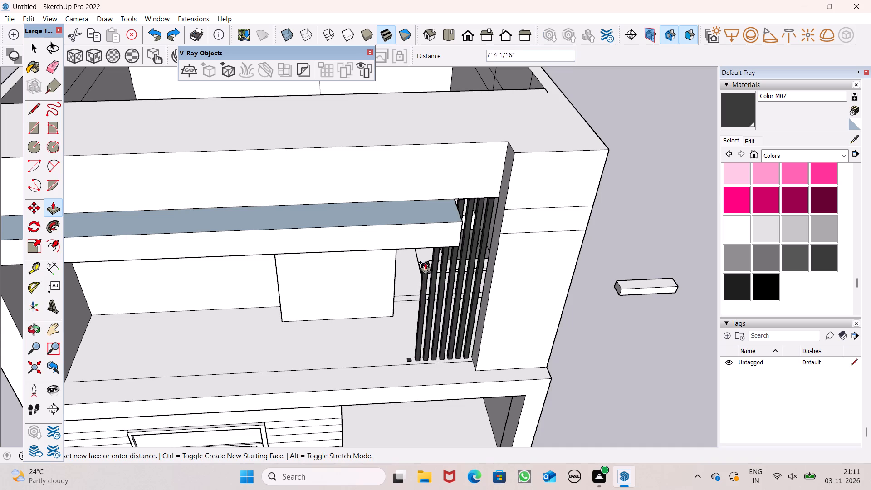
{"action": "left_click_drag", "start_coordinate": [425, 262], "coordinate": [432, 248], "text": "ctrl"}
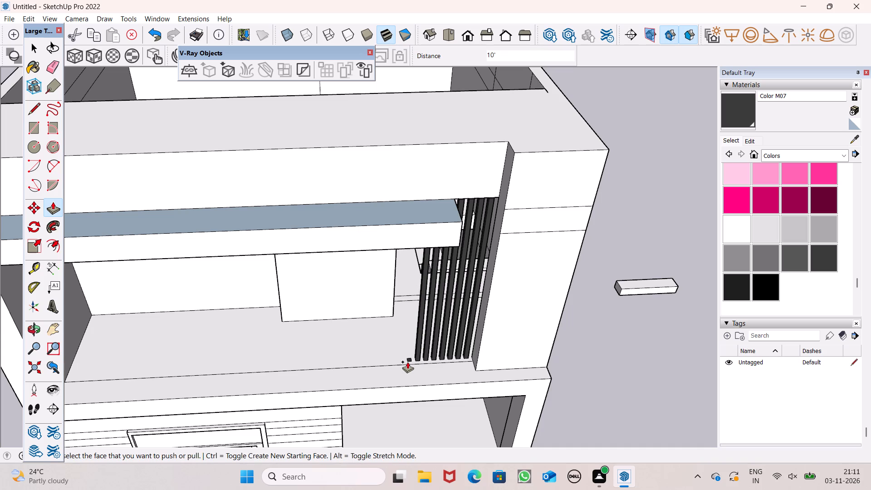
{"action": "left_click_drag", "start_coordinate": [408, 359], "coordinate": [410, 247], "text": "ctrl"}
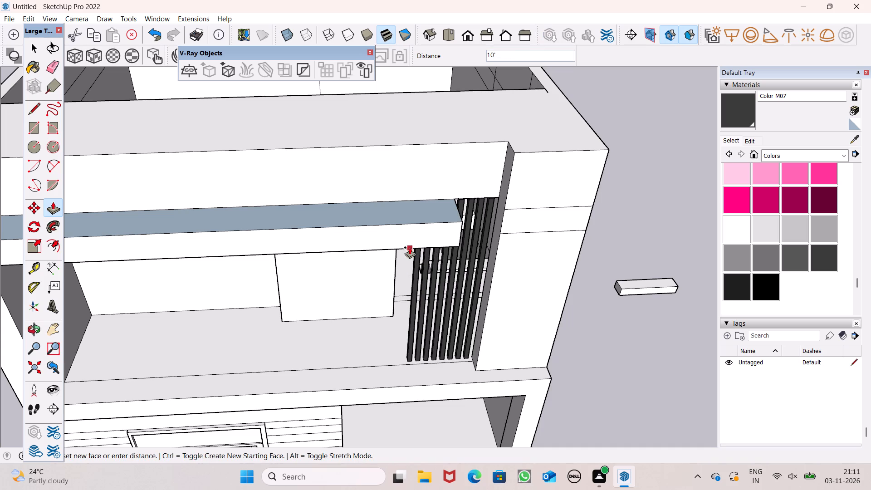
{"action": "left_click_drag", "start_coordinate": [410, 247], "coordinate": [419, 245], "text": "ctrl"}
{"action": "left_click_drag", "start_coordinate": [419, 245], "coordinate": [421, 247], "text": "ctrl"}
{"action": "scroll", "coordinate": [386, 272], "scroll_direction": "down", "scroll_amount": 3}
{"action": "key", "text": "space"}
Examine the row of dark posts and the whole front facade from several angles.
{"action": "middle_click_drag", "start_coordinate": [406, 251], "coordinate": [356, 128]}
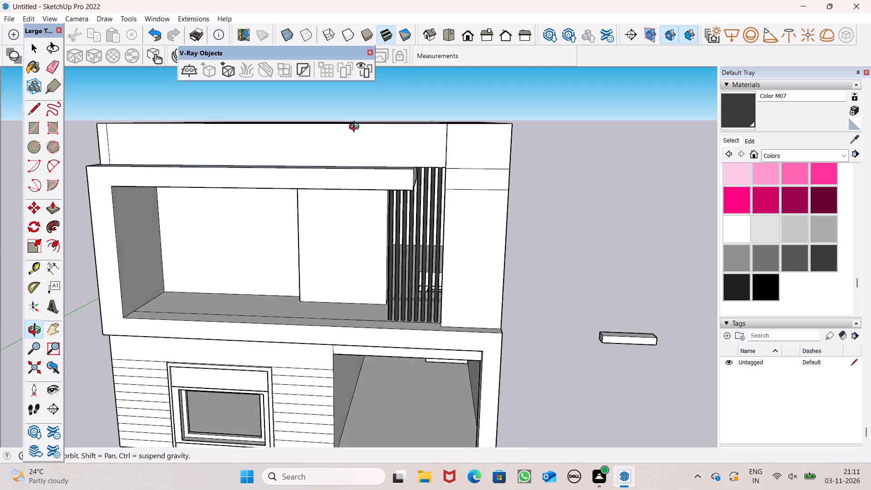
{"action": "middle_click_drag", "start_coordinate": [356, 128], "coordinate": [353, 116]}
{"action": "scroll", "coordinate": [353, 116], "scroll_direction": "up", "scroll_amount": 1}
{"action": "scroll", "coordinate": [475, 221], "scroll_direction": "down", "scroll_amount": 2}
{"action": "middle_click_drag", "start_coordinate": [492, 248], "coordinate": [536, 335]}
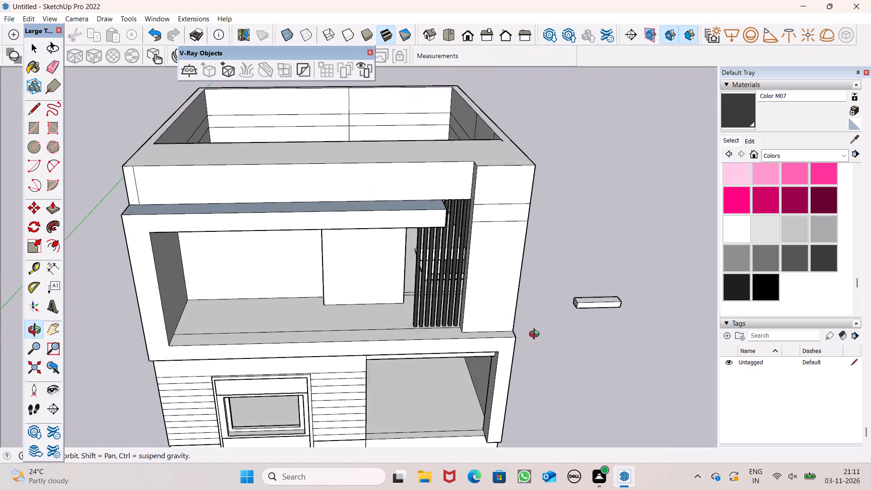
{"action": "middle_click_drag", "start_coordinate": [536, 335], "coordinate": [534, 336]}
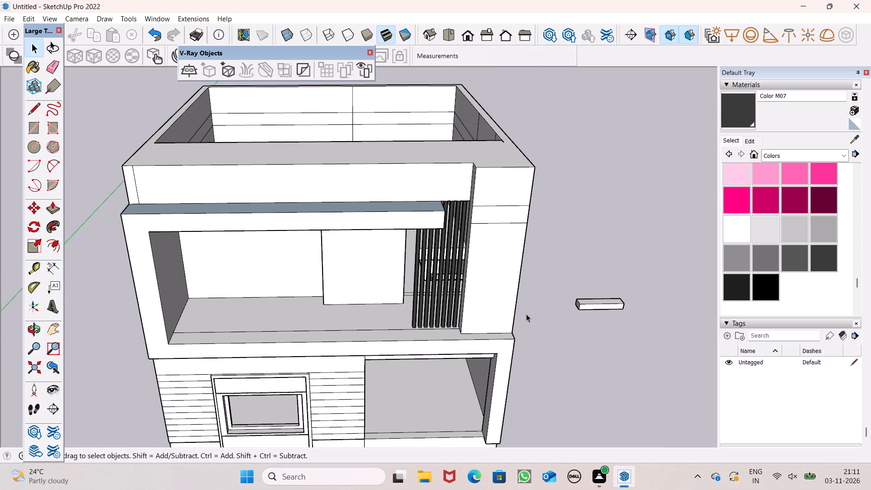
{"action": "scroll", "coordinate": [511, 299], "scroll_direction": "down", "scroll_amount": 2}
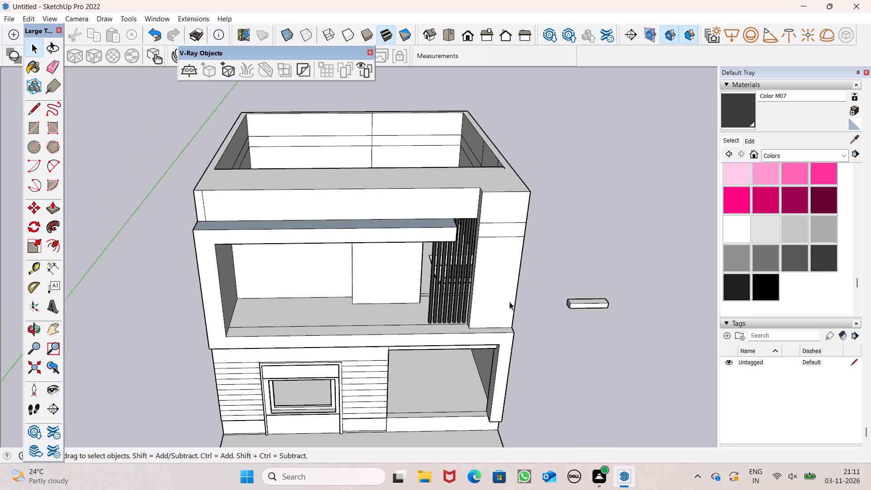
{"action": "middle_click_drag", "start_coordinate": [520, 336], "coordinate": [509, 257]}
{"action": "scroll", "coordinate": [507, 249], "scroll_direction": "down", "scroll_amount": 2}
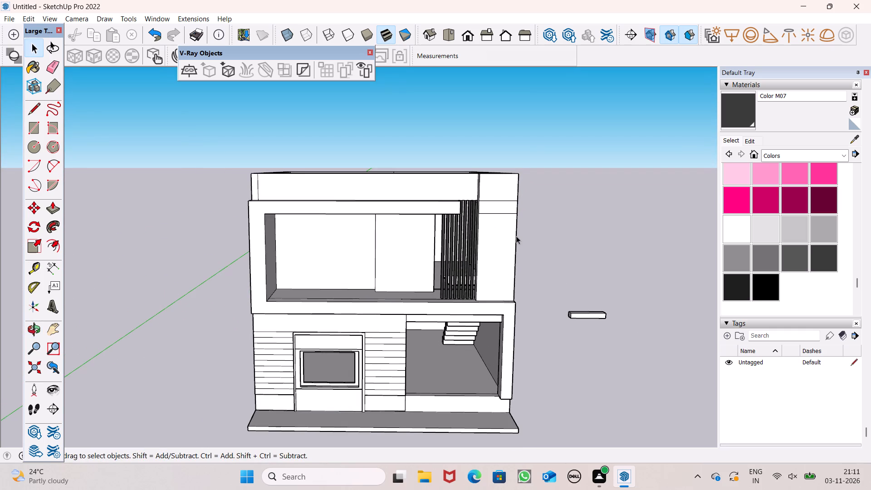
{"action": "scroll", "coordinate": [460, 255], "scroll_direction": "down", "scroll_amount": 3}
{"action": "middle_click_drag", "start_coordinate": [476, 285], "coordinate": [500, 275]}
{"action": "middle_click_drag", "start_coordinate": [378, 243], "coordinate": [376, 227]}
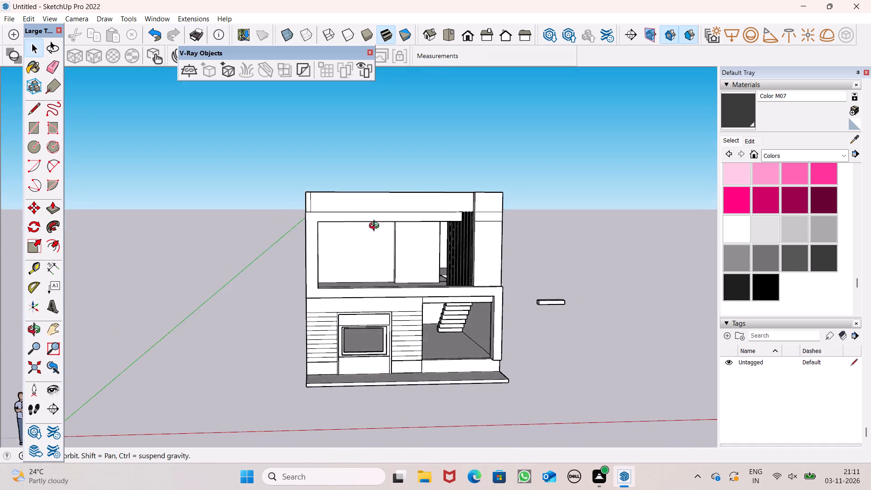
{"action": "middle_click_drag", "start_coordinate": [376, 227], "coordinate": [375, 224]}
Draw a door-sized rectangle about 7' 10" high and 3' 11" wide on the balcony's rear wall, its base on the floor line.
{"action": "scroll", "coordinate": [375, 224], "scroll_direction": "up", "scroll_amount": 3}
{"action": "scroll", "coordinate": [397, 265], "scroll_direction": "up", "scroll_amount": 2}
{"action": "scroll", "coordinate": [335, 230], "scroll_direction": "up", "scroll_amount": 2}
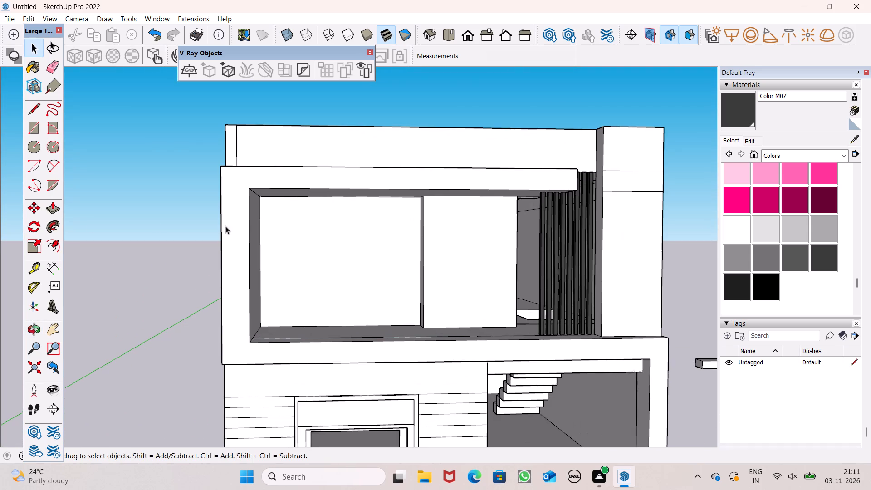
{"action": "left_click", "coordinate": [36, 121]}
{"action": "middle_click_drag", "start_coordinate": [340, 276], "coordinate": [334, 297]}
{"action": "scroll", "coordinate": [334, 297], "scroll_direction": "up", "scroll_amount": 1}
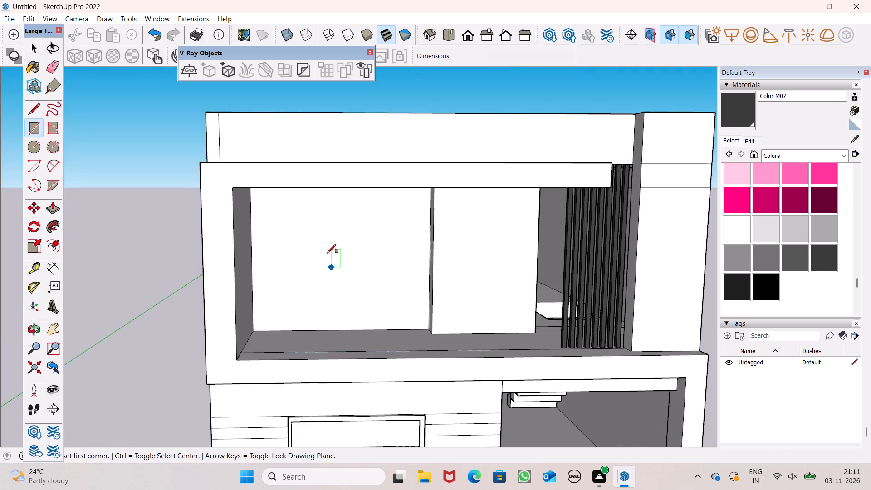
{"action": "scroll", "coordinate": [326, 250], "scroll_direction": "up", "scroll_amount": 4}
{"action": "left_click", "coordinate": [274, 205]}
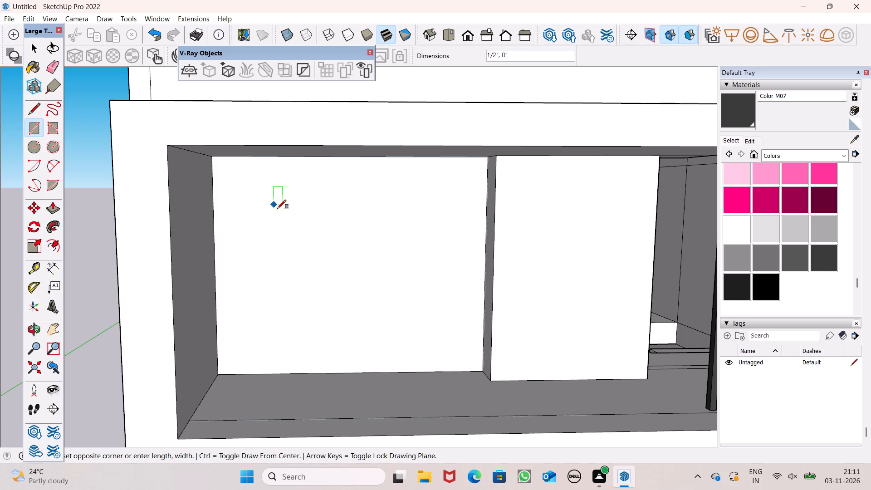
{"action": "left_click", "coordinate": [360, 370]}
{"action": "key", "text": "space"}
Move the door rectangle about 6 5/16" along the rear wall towards the balcony's side wall and place one copy beside it.
{"action": "double_click", "coordinate": [328, 328]}
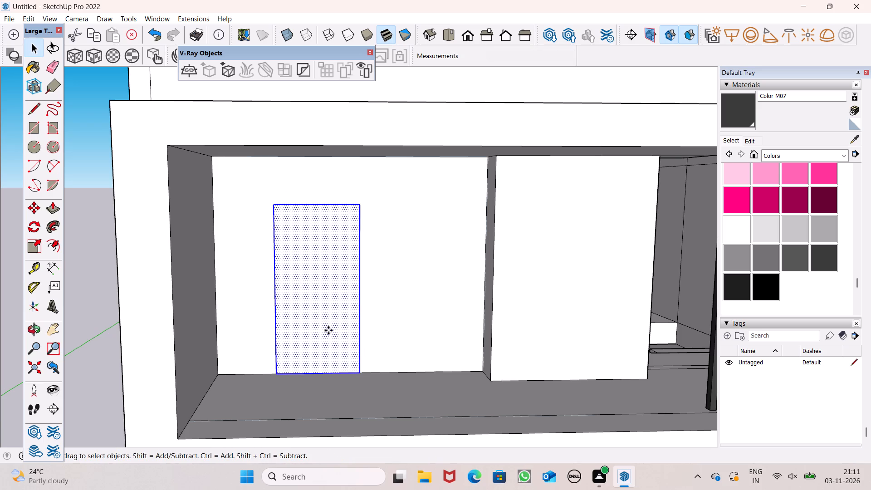
{"action": "key", "text": "m"}
{"action": "key", "text": "Return"}
{"action": "left_click_drag", "start_coordinate": [328, 330], "coordinate": [317, 323]}
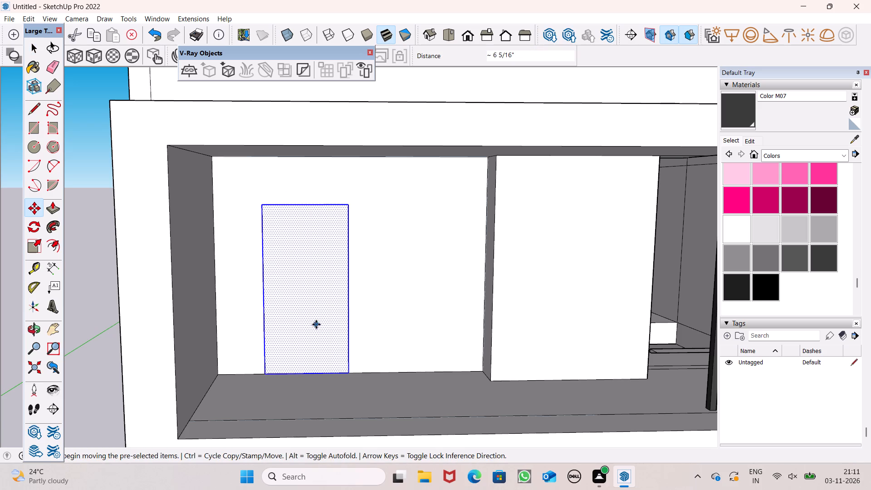
{"action": "left_click_drag", "start_coordinate": [317, 324], "coordinate": [417, 325]}
{"action": "left_click", "coordinate": [417, 325]}
{"action": "left_click", "coordinate": [414, 323]}
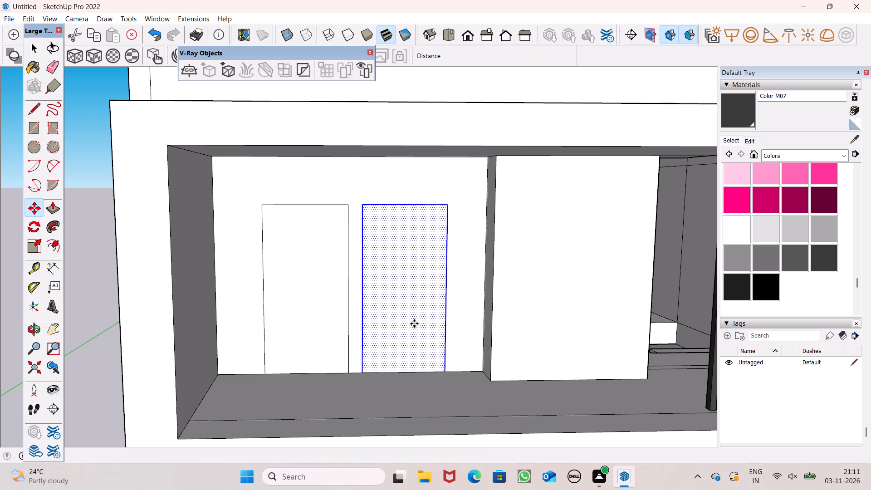
{"action": "scroll", "coordinate": [412, 325], "scroll_direction": "down", "scroll_amount": 3}
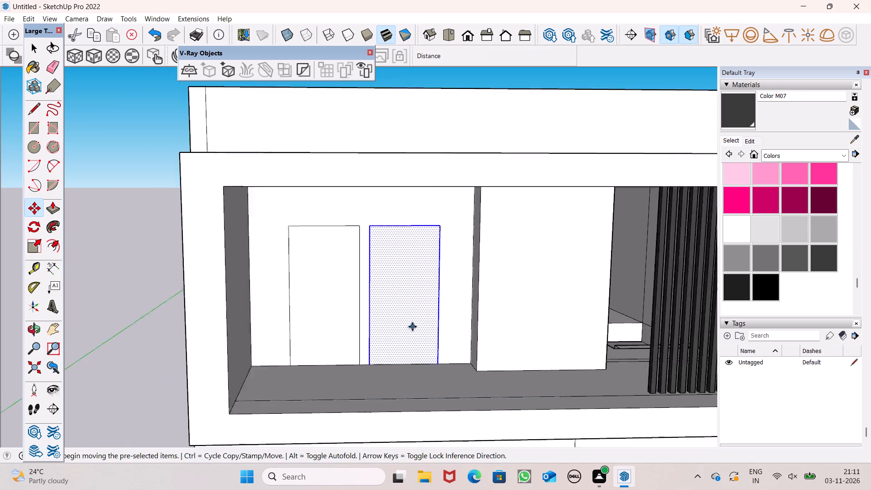
{"action": "scroll", "coordinate": [412, 327], "scroll_direction": "down", "scroll_amount": 3}
{"action": "key", "text": "space"}
{"action": "left_click", "coordinate": [220, 284]}
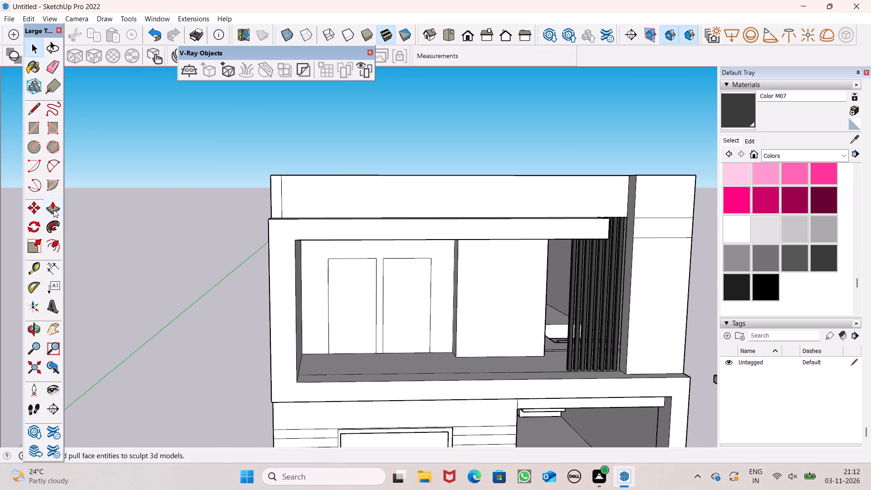
Push/Pull both door rectangles 6" back through the balcony's rear wall to cut two openings.
{"action": "left_click", "coordinate": [54, 210]}
{"action": "middle_click_drag", "start_coordinate": [398, 336], "coordinate": [377, 341]}
{"action": "scroll", "coordinate": [372, 346], "scroll_direction": "up", "scroll_amount": 3}
{"action": "left_click_drag", "start_coordinate": [337, 352], "coordinate": [341, 341]}
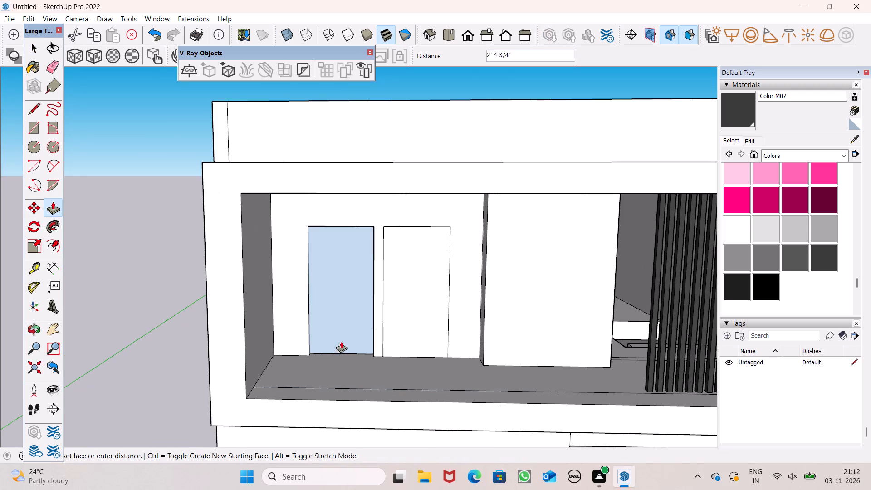
{"action": "left_click_drag", "start_coordinate": [341, 341], "coordinate": [348, 338]}
{"action": "left_click_drag", "start_coordinate": [395, 354], "coordinate": [395, 343]}
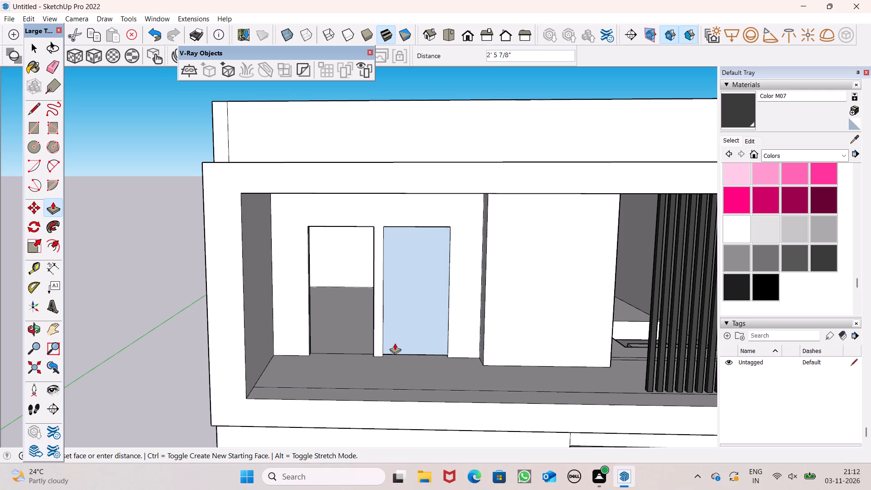
{"action": "left_click_drag", "start_coordinate": [395, 343], "coordinate": [411, 332]}
Examine the two balcony door openings and the complete front elevation from several angles and distances.
{"action": "scroll", "coordinate": [349, 315], "scroll_direction": "down", "scroll_amount": 3}
{"action": "middle_click_drag", "start_coordinate": [411, 322], "coordinate": [351, 349]}
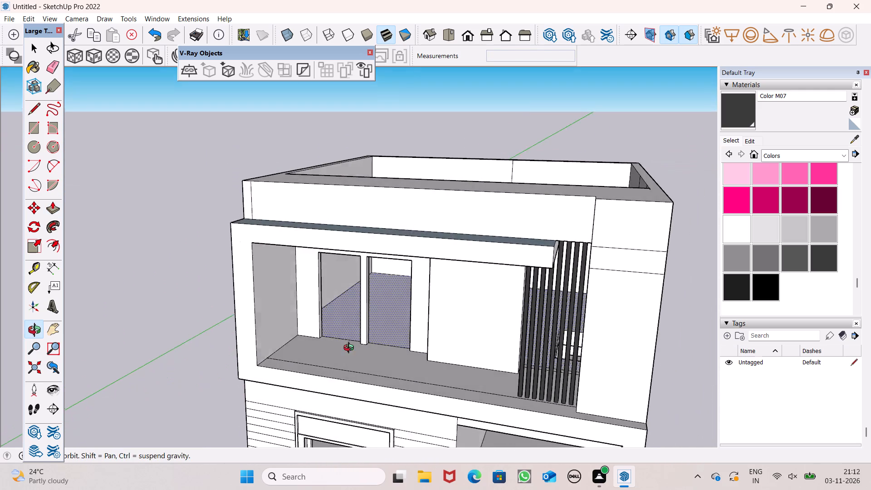
{"action": "middle_click_drag", "start_coordinate": [351, 349], "coordinate": [356, 349]}
{"action": "scroll", "coordinate": [317, 260], "scroll_direction": "down", "scroll_amount": 9}
{"action": "middle_click_drag", "start_coordinate": [310, 289], "coordinate": [373, 267]}
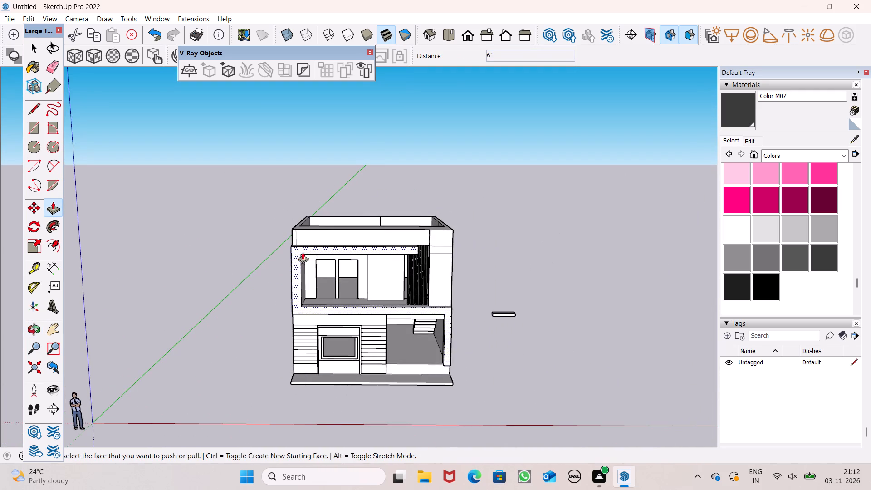
{"action": "scroll", "coordinate": [294, 255], "scroll_direction": "down", "scroll_amount": 2}
{"action": "middle_click_drag", "start_coordinate": [449, 316], "coordinate": [450, 293]}
{"action": "key", "text": "space"}
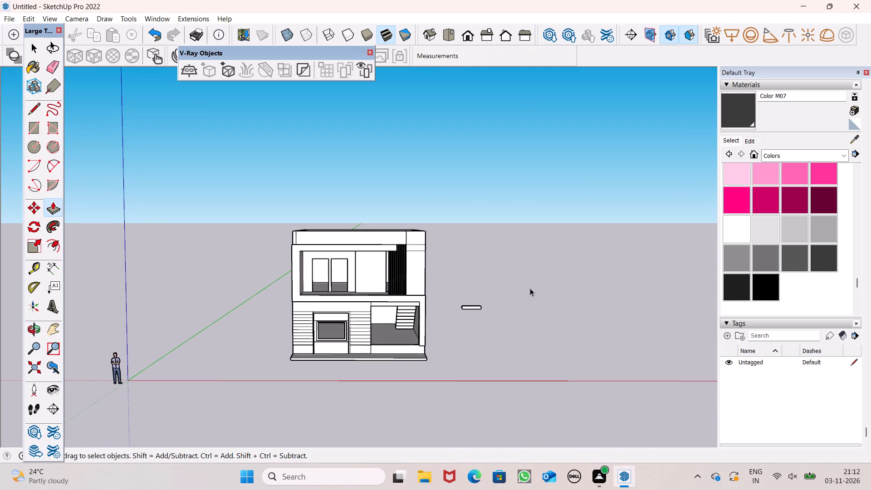
{"action": "scroll", "coordinate": [387, 277], "scroll_direction": "up", "scroll_amount": 7}
{"action": "scroll", "coordinate": [201, 185], "scroll_direction": "down", "scroll_amount": 4}
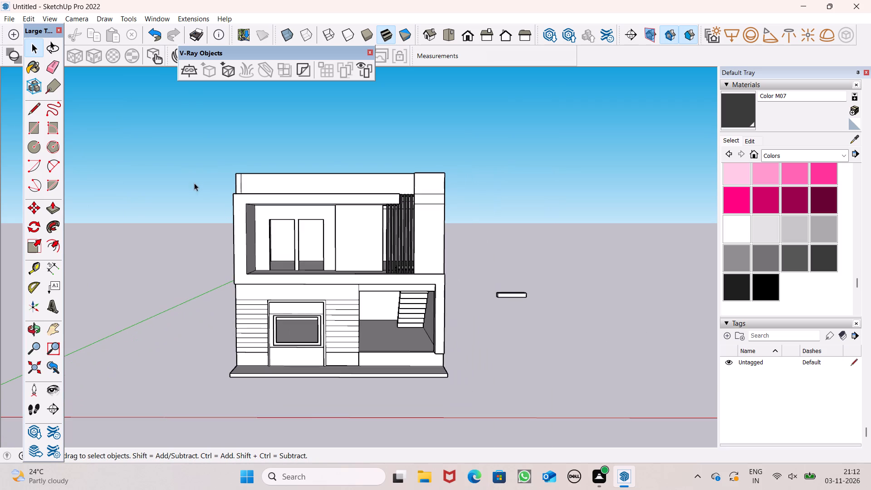
Draw a freestanding rectangle about 2' 7" by 5' 5" beside the building, near the small loose bar.
{"action": "left_click", "coordinate": [35, 125]}
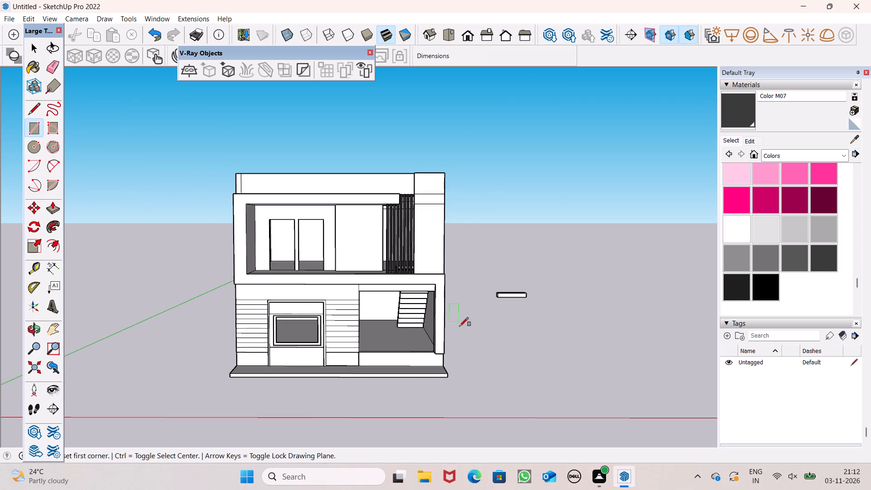
{"action": "middle_click_drag", "start_coordinate": [559, 358], "coordinate": [552, 343]}
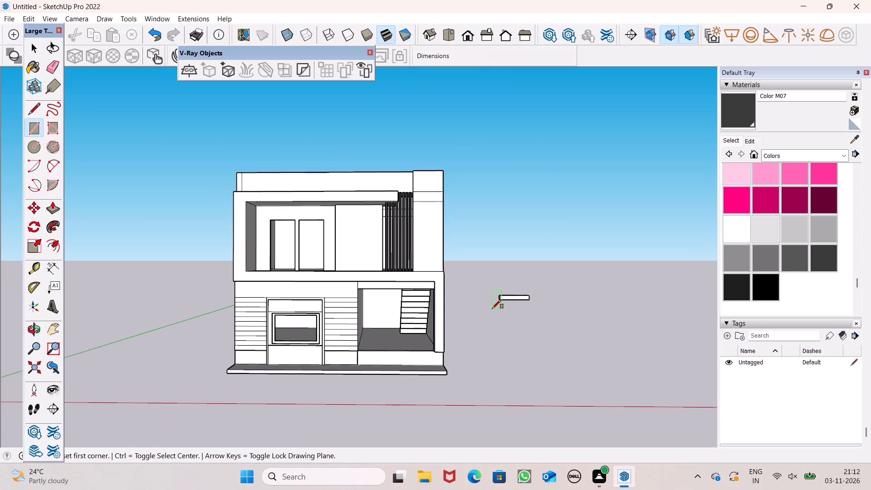
{"action": "left_click", "coordinate": [491, 307]}
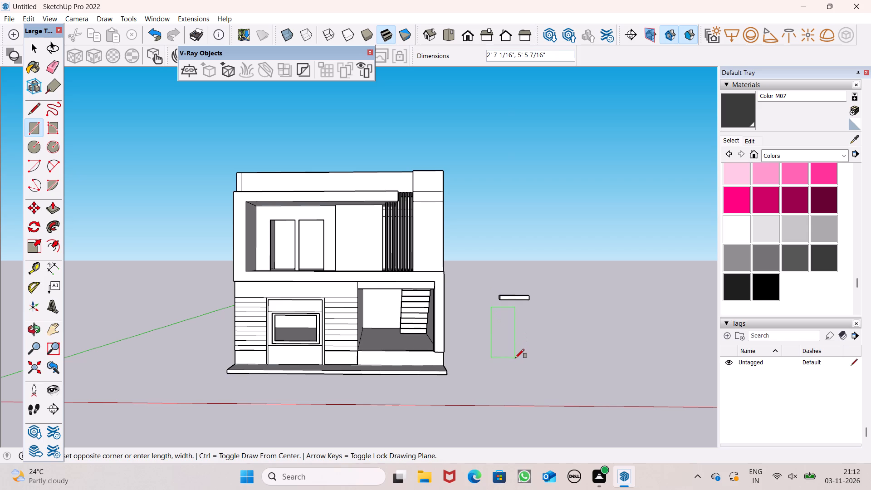
{"action": "left_click", "coordinate": [515, 359]}
{"action": "scroll", "coordinate": [529, 348], "scroll_direction": "up", "scroll_amount": 2}
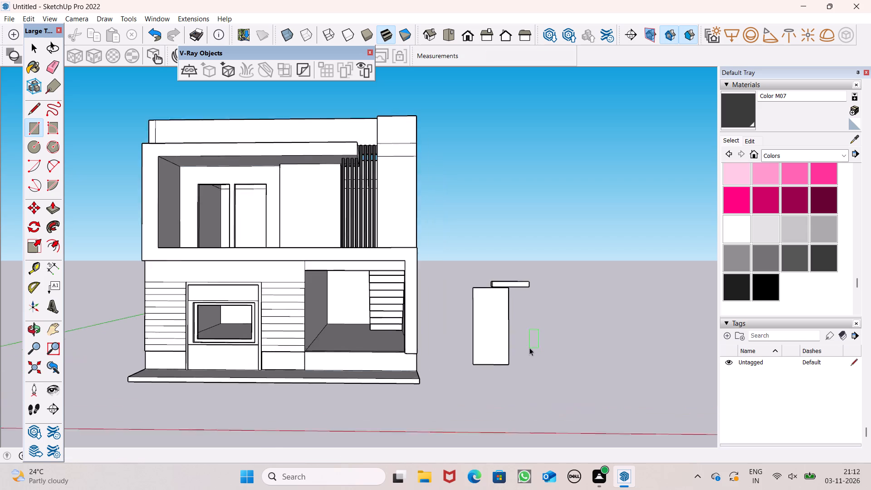
{"action": "key", "text": "space"}
Copy the freestanding rectangle about 3' 9" sideways, away from the building.
{"action": "scroll", "coordinate": [529, 348], "scroll_direction": "up", "scroll_amount": 2}
{"action": "double_click", "coordinate": [494, 351]}
{"action": "key", "text": "m"}
{"action": "key", "text": "Return"}
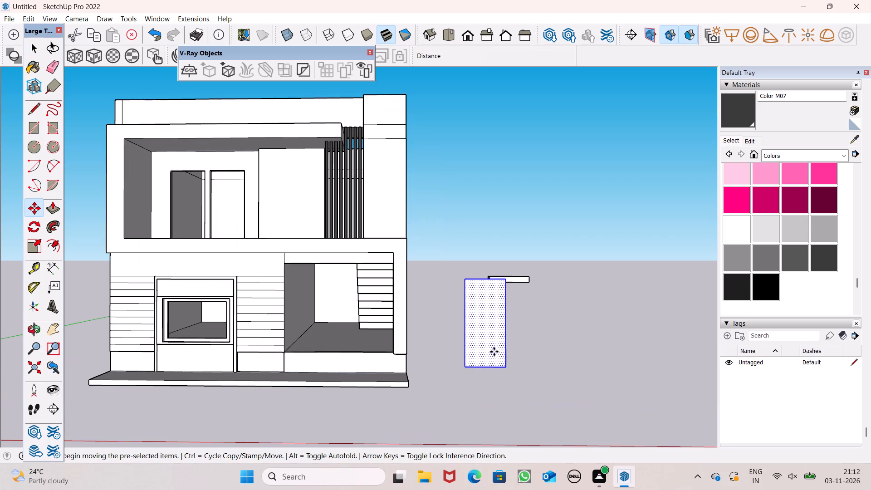
{"action": "left_click_drag", "start_coordinate": [494, 352], "coordinate": [554, 355]}
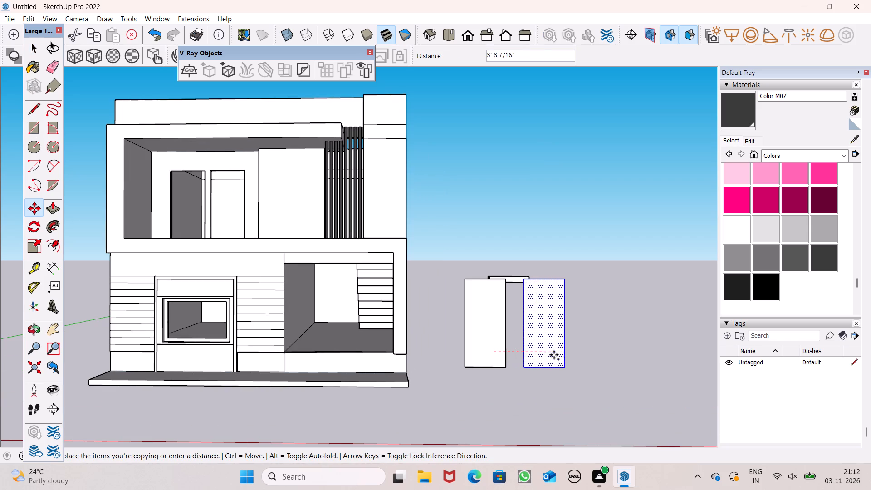
{"action": "left_click_drag", "start_coordinate": [554, 355], "coordinate": [554, 355]}
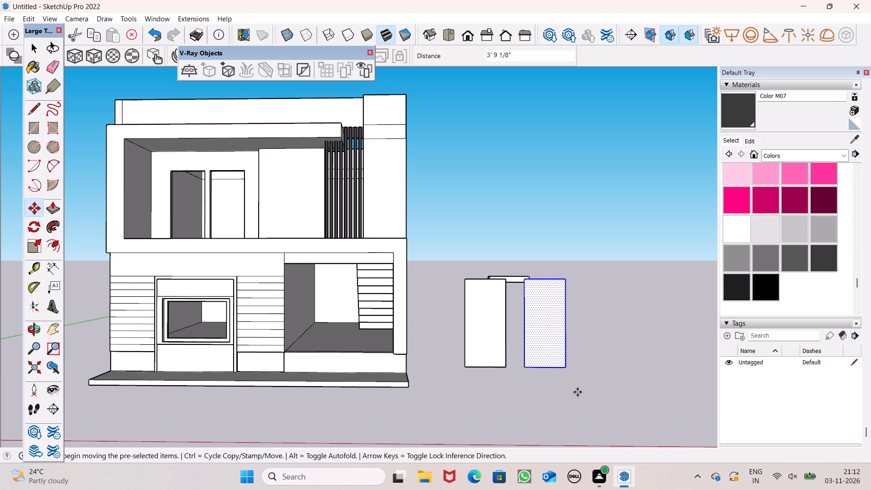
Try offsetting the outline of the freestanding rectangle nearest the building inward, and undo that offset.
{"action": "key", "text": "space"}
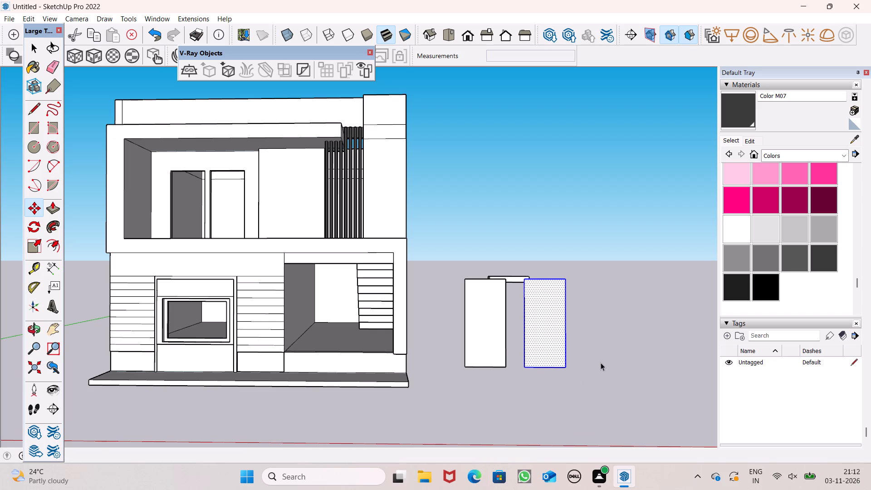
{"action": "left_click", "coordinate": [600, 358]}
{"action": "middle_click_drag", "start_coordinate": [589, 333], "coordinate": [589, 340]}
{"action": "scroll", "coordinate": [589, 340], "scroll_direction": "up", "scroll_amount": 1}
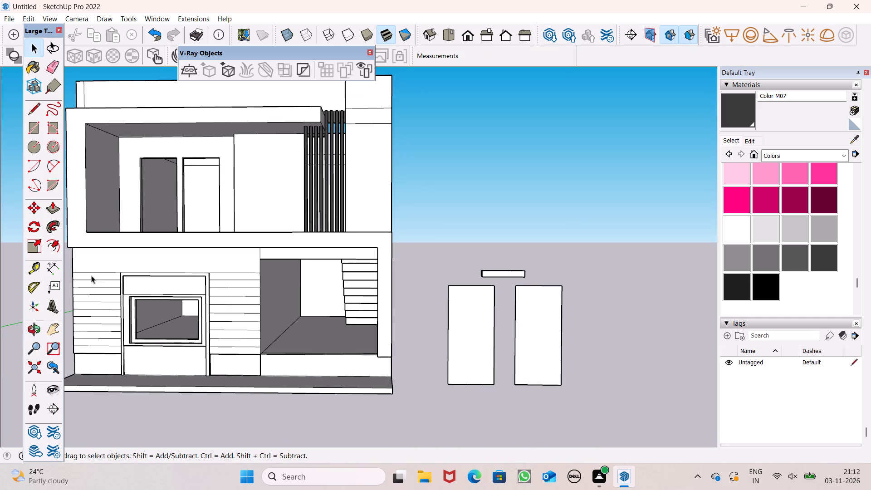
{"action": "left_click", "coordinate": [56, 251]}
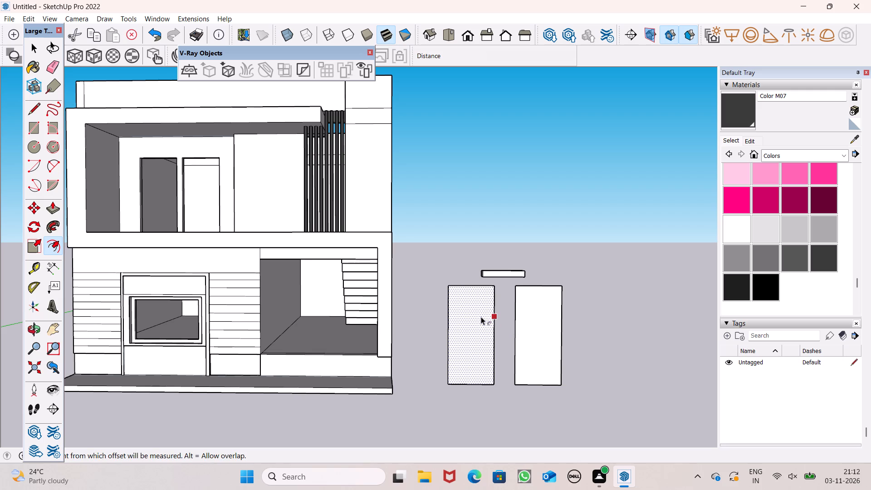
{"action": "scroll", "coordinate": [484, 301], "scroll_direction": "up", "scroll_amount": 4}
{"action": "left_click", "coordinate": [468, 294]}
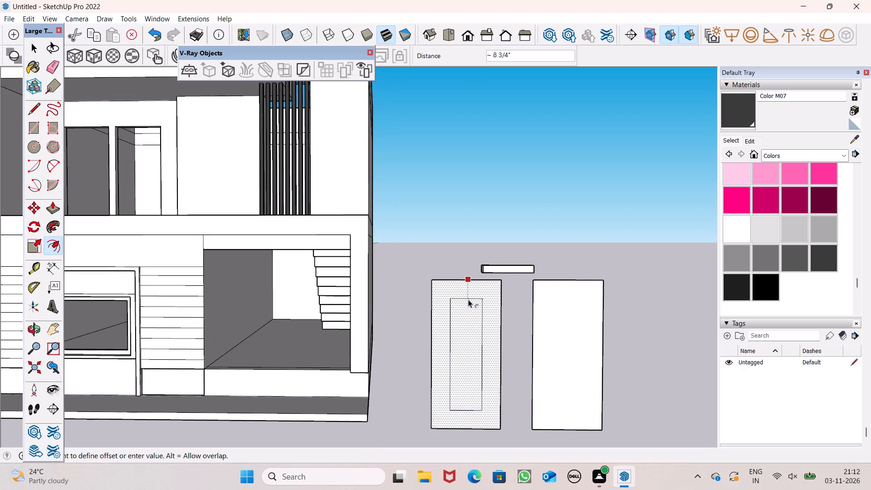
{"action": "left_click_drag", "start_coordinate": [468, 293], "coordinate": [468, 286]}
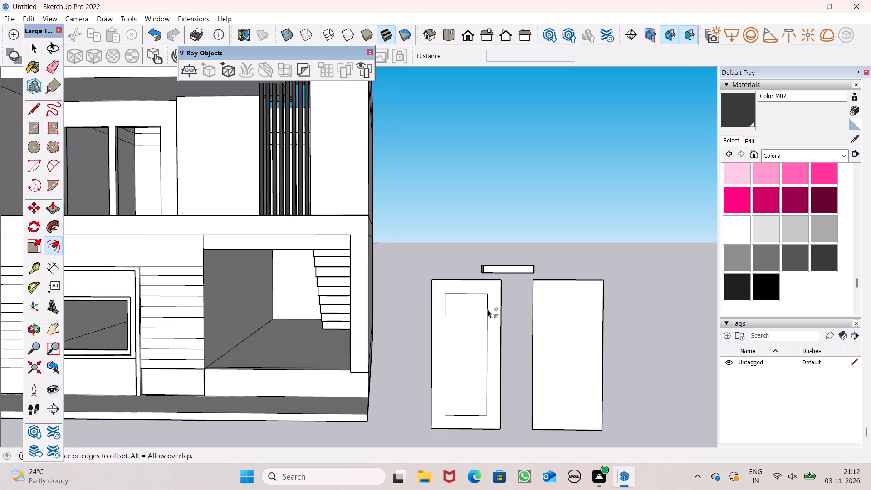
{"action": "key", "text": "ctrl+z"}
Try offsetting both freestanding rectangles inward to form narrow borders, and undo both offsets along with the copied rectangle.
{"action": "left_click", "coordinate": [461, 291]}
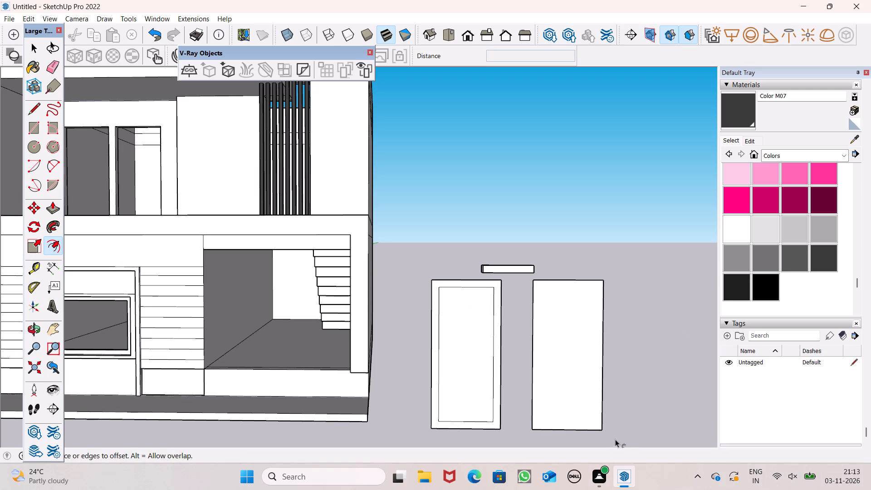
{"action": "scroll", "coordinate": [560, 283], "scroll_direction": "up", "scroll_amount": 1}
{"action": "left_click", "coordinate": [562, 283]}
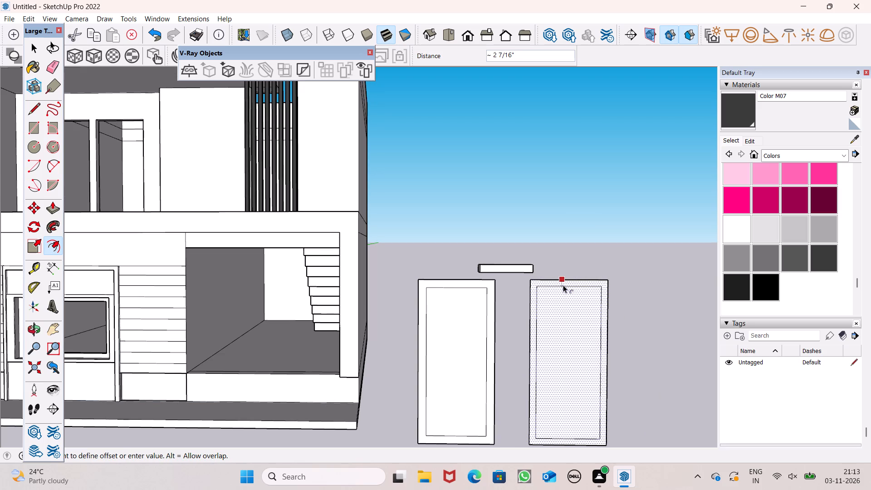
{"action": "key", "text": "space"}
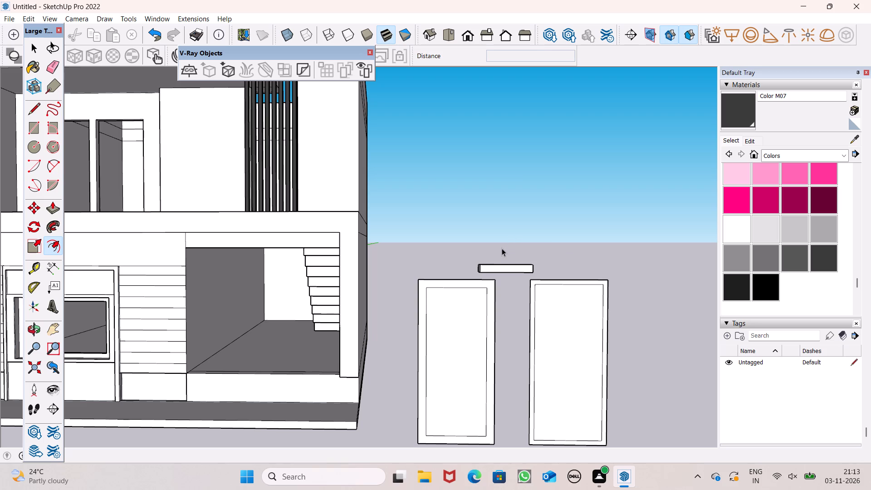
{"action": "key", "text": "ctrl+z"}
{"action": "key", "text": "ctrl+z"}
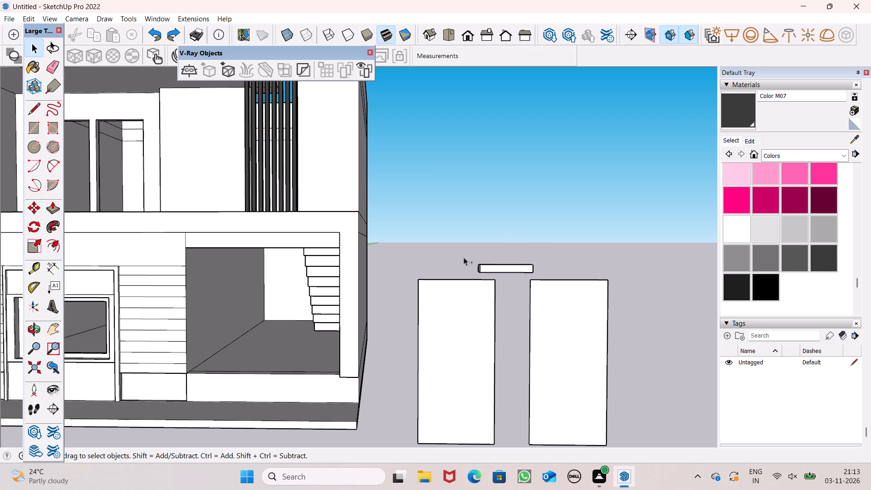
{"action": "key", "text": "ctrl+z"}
Offset the remaining freestanding rectangle's outline inward by about 4 3/8" to form a door frame border.
{"action": "left_click", "coordinate": [50, 251]}
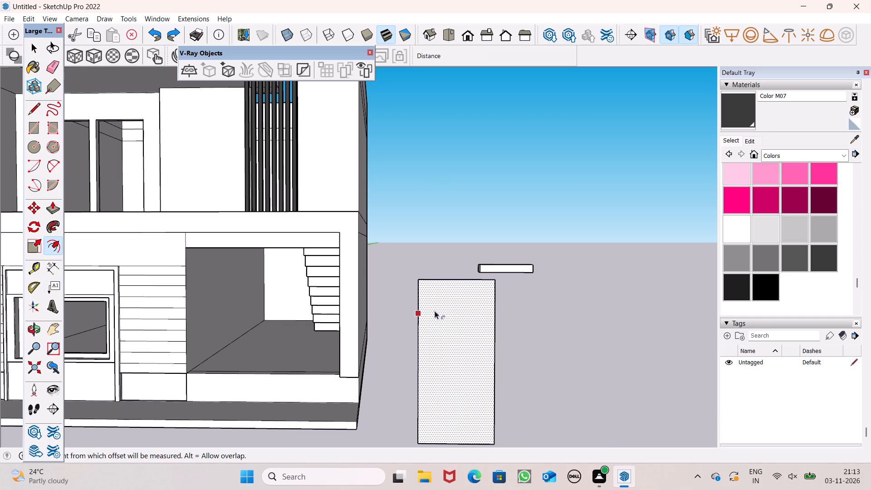
{"action": "left_click_drag", "start_coordinate": [445, 295], "coordinate": [446, 289]}
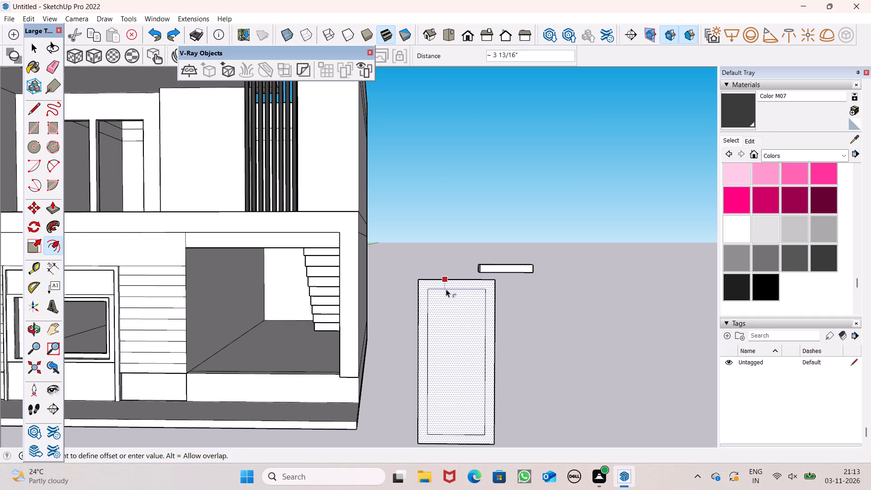
{"action": "left_click_drag", "start_coordinate": [446, 289], "coordinate": [446, 290]}
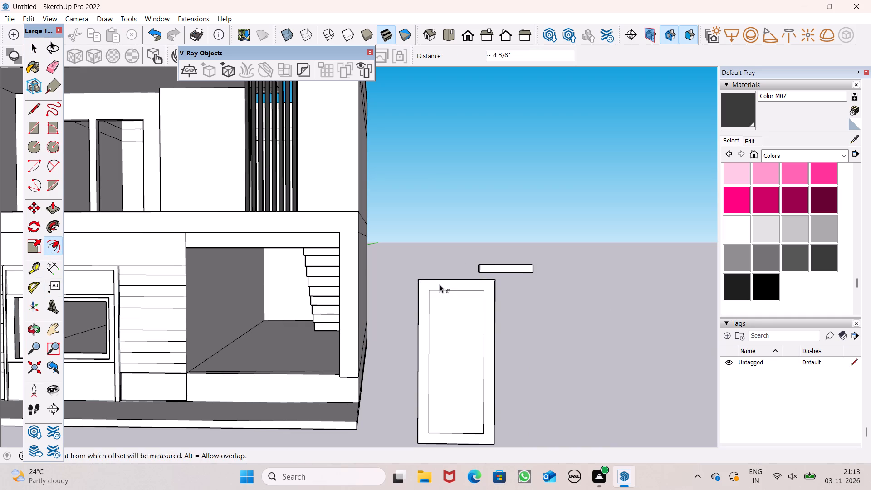
{"action": "scroll", "coordinate": [411, 255], "scroll_direction": "down", "scroll_amount": 4}
{"action": "key", "text": "space"}
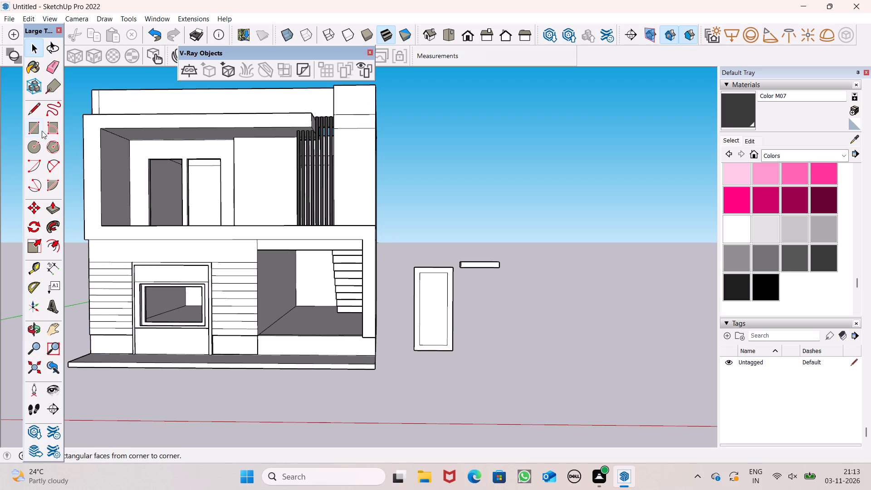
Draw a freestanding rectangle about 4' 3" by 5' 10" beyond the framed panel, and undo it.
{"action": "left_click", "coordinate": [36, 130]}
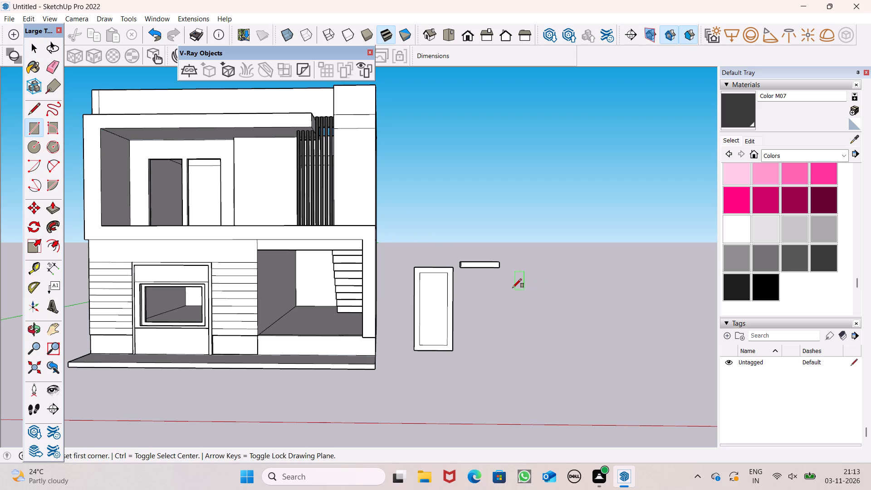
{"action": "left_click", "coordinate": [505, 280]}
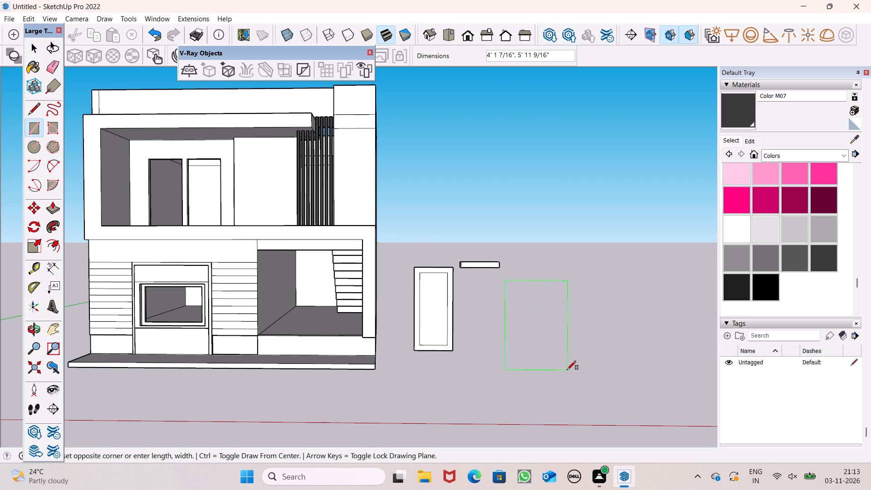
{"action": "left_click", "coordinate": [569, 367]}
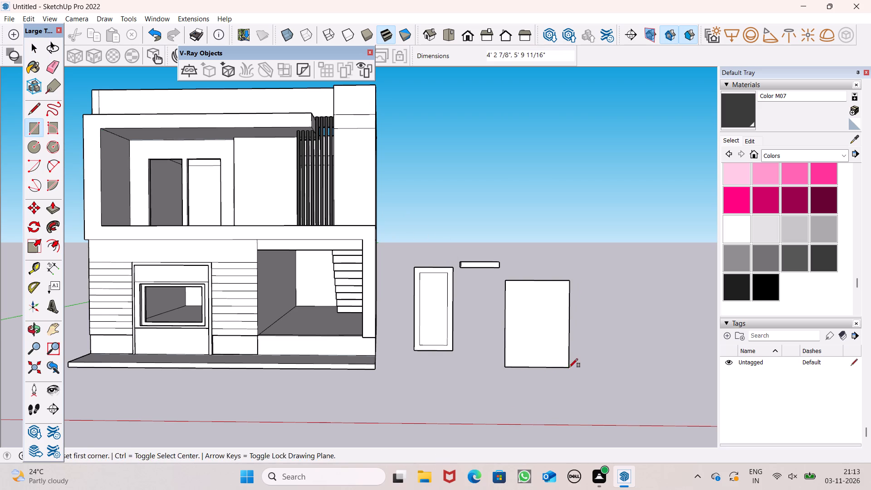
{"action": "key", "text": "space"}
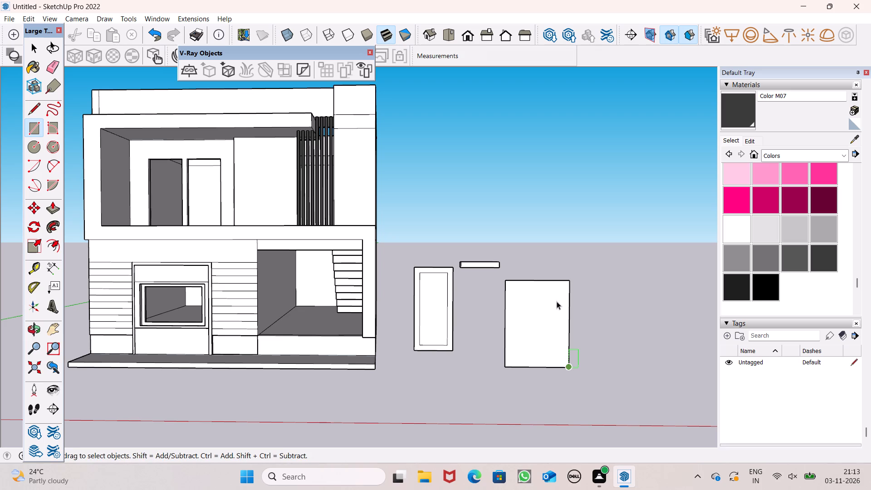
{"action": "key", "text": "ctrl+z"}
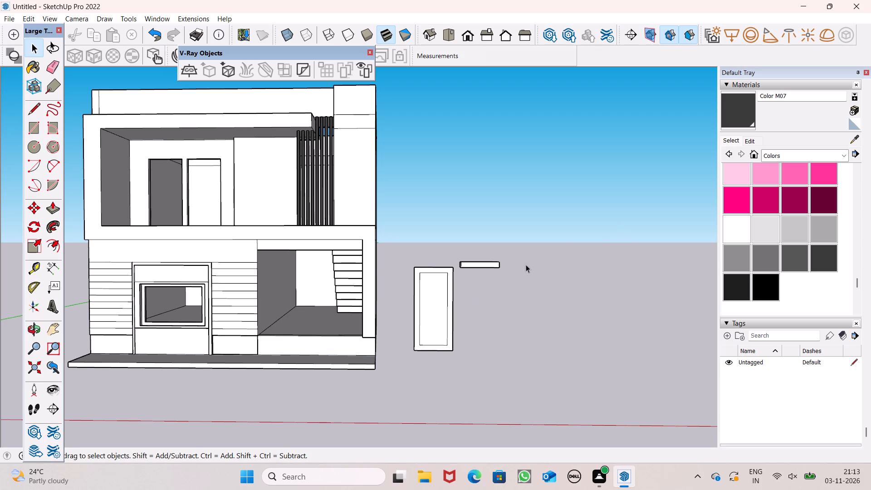
Draw a second freestanding rectangle about 2' 8" by 4' 4" beside the framed panel, near the loose bar.
{"action": "left_click", "coordinate": [29, 130]}
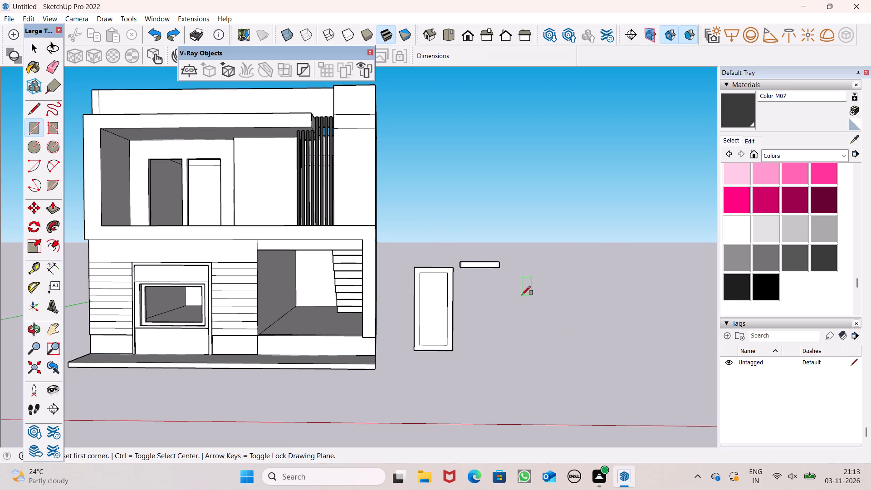
{"action": "middle_click_drag", "start_coordinate": [522, 293], "coordinate": [517, 281]}
{"action": "left_click", "coordinate": [487, 259]}
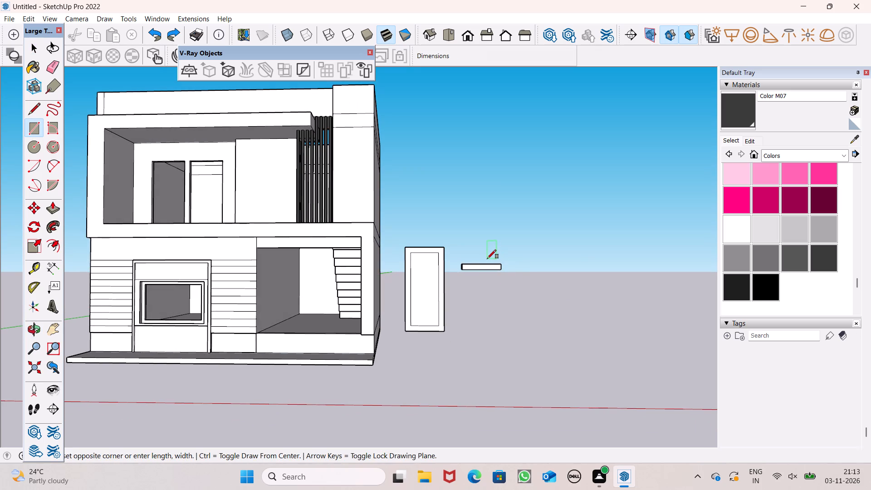
{"action": "left_click", "coordinate": [527, 323]}
Offset the second freestanding rectangle's outline inward to form an even border inside the panel.
{"action": "middle_click_drag", "start_coordinate": [527, 328], "coordinate": [526, 343]}
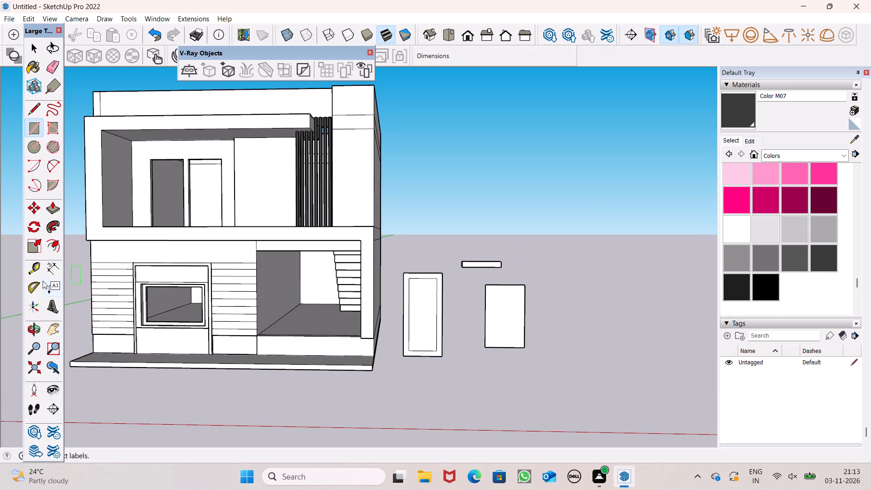
{"action": "left_click", "coordinate": [54, 244]}
{"action": "scroll", "coordinate": [446, 288], "scroll_direction": "up", "scroll_amount": 4}
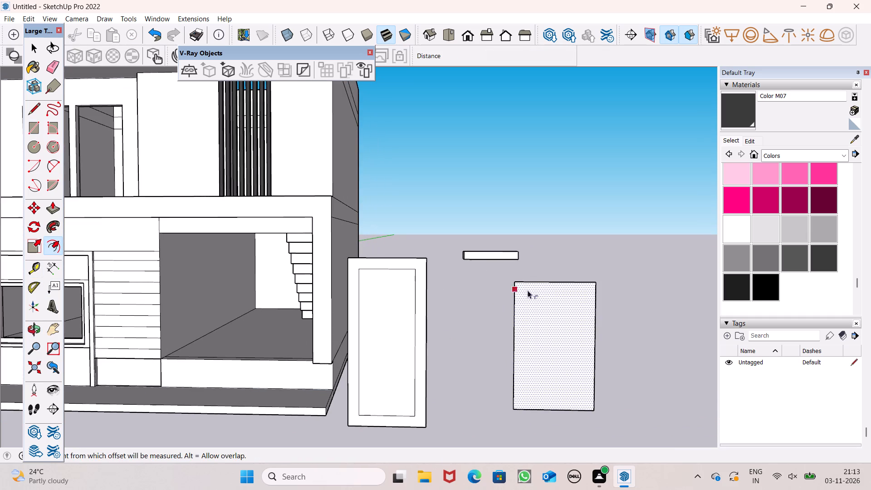
{"action": "left_click", "coordinate": [540, 290]}
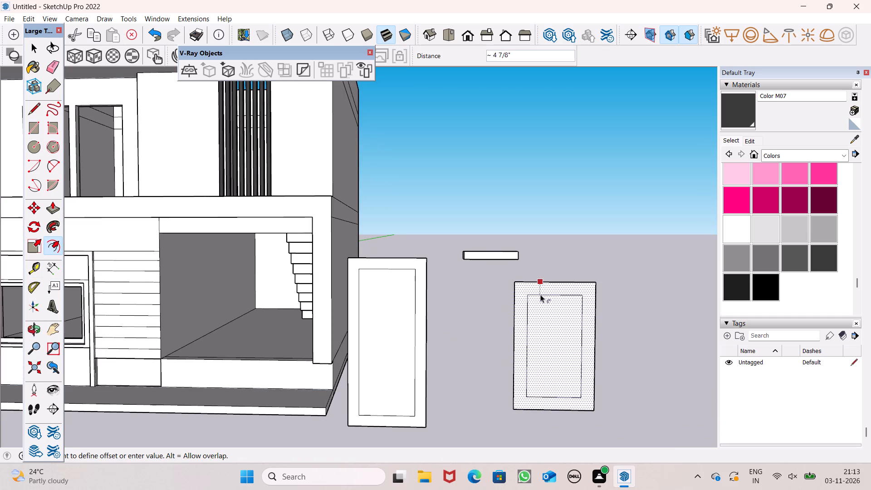
{"action": "key", "text": "space"}
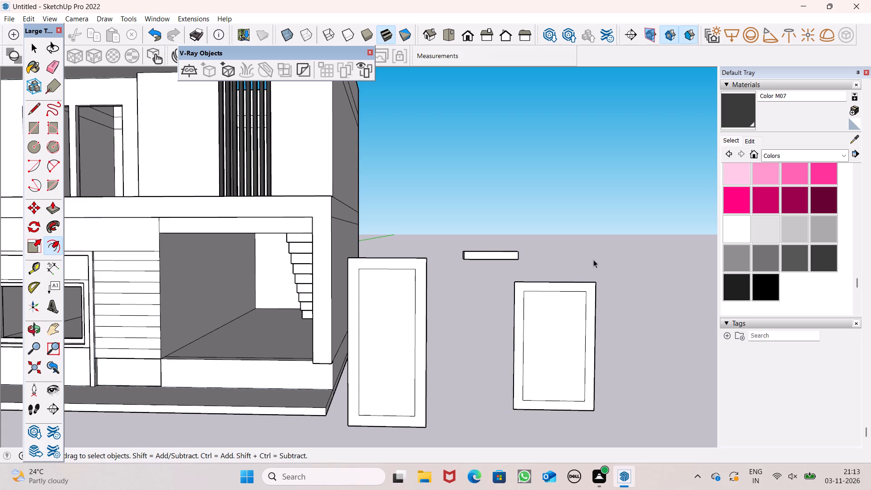
{"action": "left_click", "coordinate": [599, 255]}
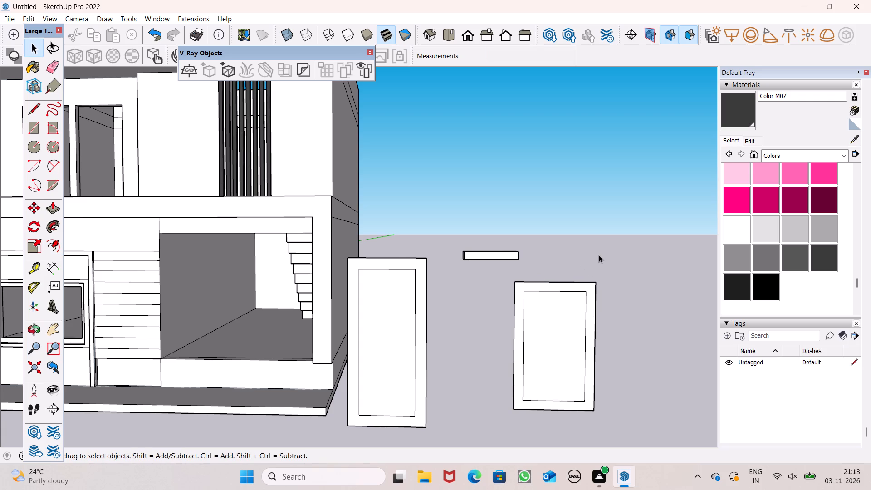
Draw a thin upright rectangle about 2' 9 1/2" by 13/16" inside the second panel's inner face.
{"action": "scroll", "coordinate": [599, 255], "scroll_direction": "down", "scroll_amount": 1}
{"action": "middle_click_drag", "start_coordinate": [613, 306], "coordinate": [612, 323]}
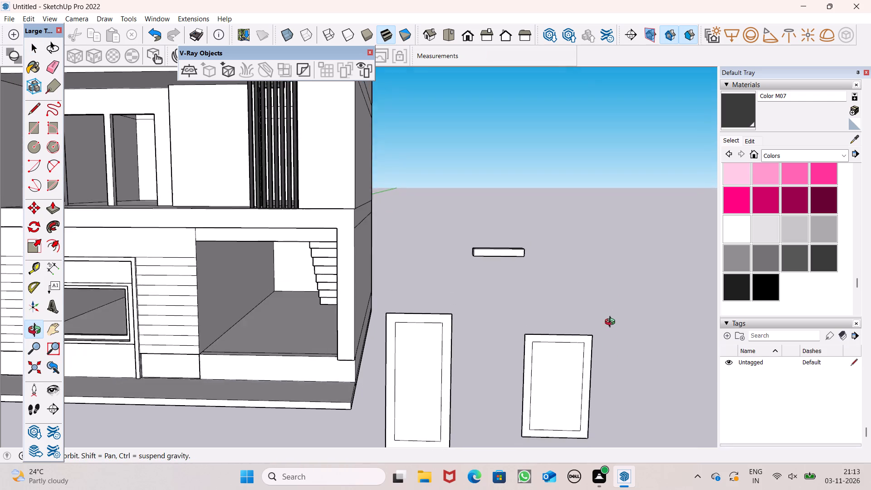
{"action": "middle_click_drag", "start_coordinate": [612, 323], "coordinate": [612, 314]}
{"action": "left_click", "coordinate": [38, 128]}
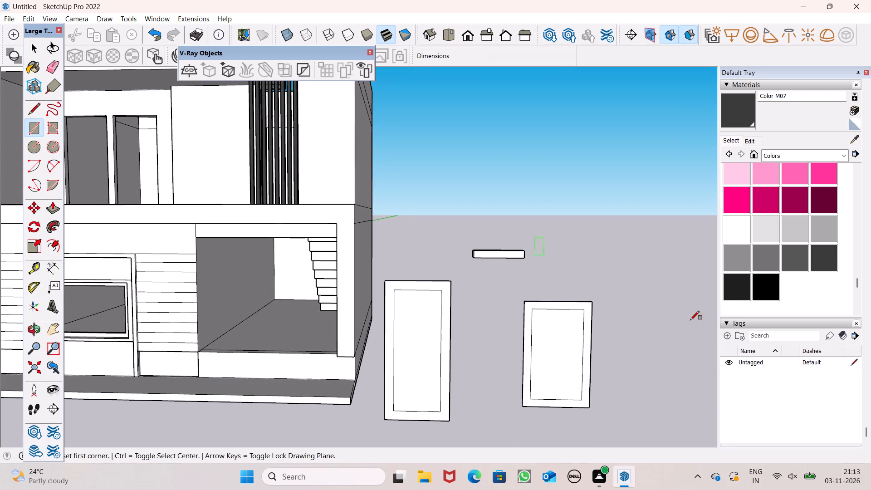
{"action": "scroll", "coordinate": [621, 412], "scroll_direction": "up", "scroll_amount": 1}
{"action": "middle_click_drag", "start_coordinate": [612, 430], "coordinate": [615, 417]}
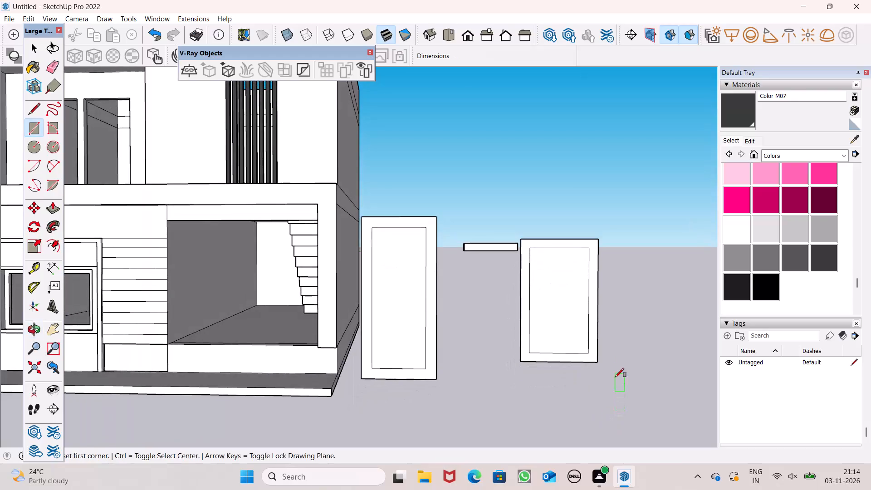
{"action": "middle_click_drag", "start_coordinate": [573, 304], "coordinate": [573, 312]}
{"action": "scroll", "coordinate": [574, 284], "scroll_direction": "up", "scroll_amount": 3}
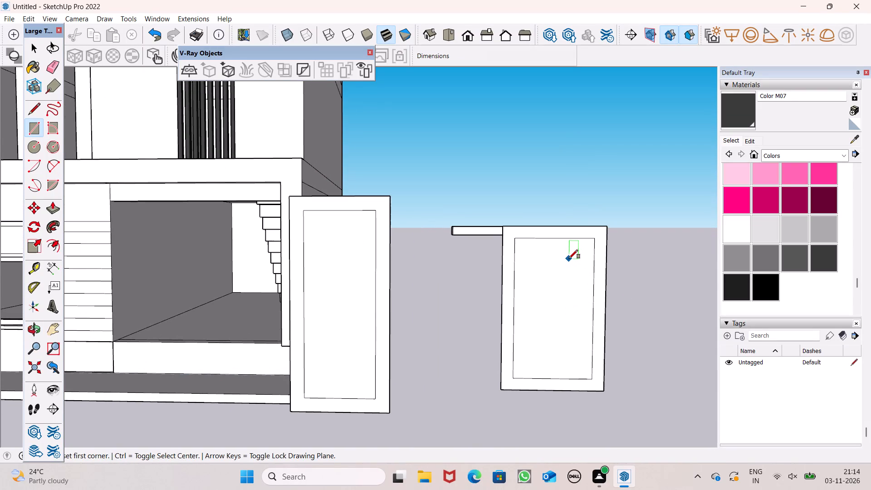
{"action": "left_click", "coordinate": [569, 257]}
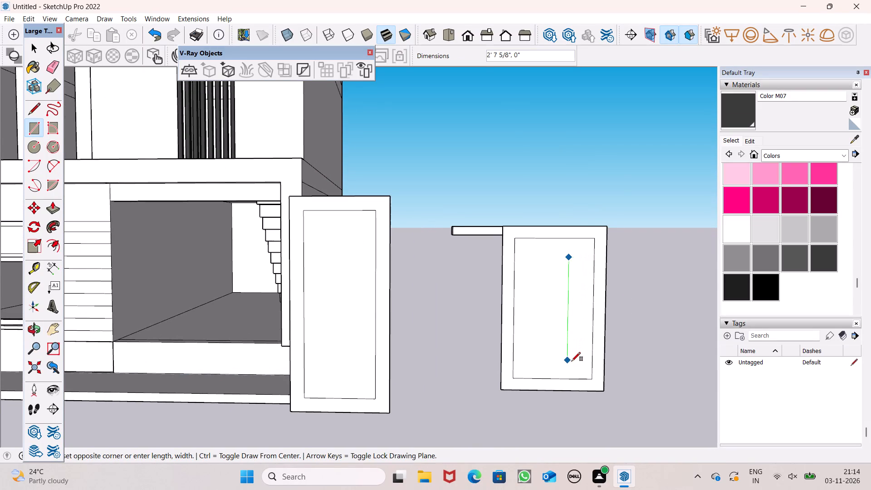
{"action": "scroll", "coordinate": [572, 361], "scroll_direction": "up", "scroll_amount": 3}
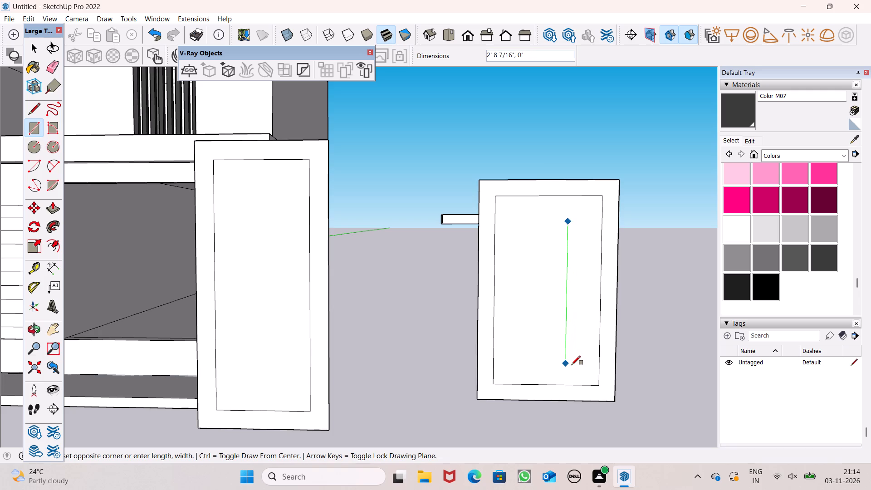
{"action": "scroll", "coordinate": [569, 368], "scroll_direction": "up", "scroll_amount": 6}
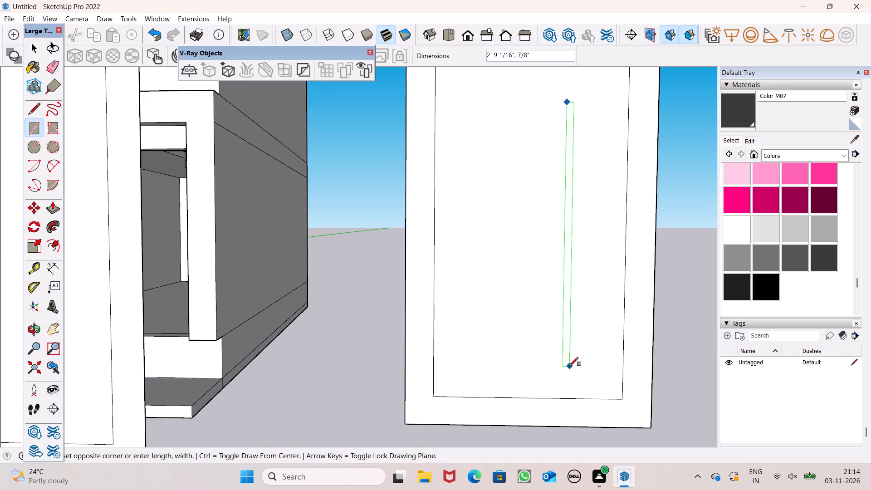
{"action": "scroll", "coordinate": [569, 370], "scroll_direction": "up", "scroll_amount": 2}
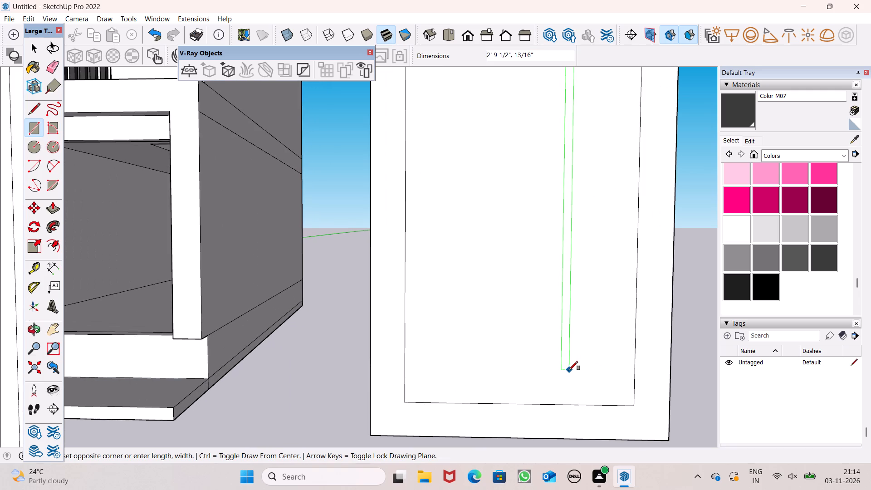
{"action": "left_click", "coordinate": [569, 370]}
{"action": "scroll", "coordinate": [571, 390], "scroll_direction": "down", "scroll_amount": 3}
{"action": "scroll", "coordinate": [593, 344], "scroll_direction": "down", "scroll_amount": 6}
{"action": "middle_click_drag", "start_coordinate": [589, 362], "coordinate": [589, 389]}
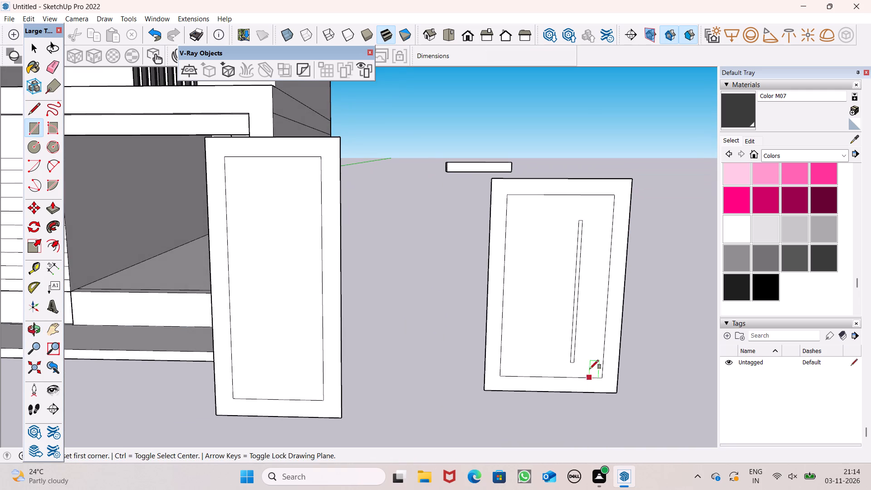
Undo the thin upright rectangle and redraw it about 2' 11 7/8" by 11/16" inside the second panel's inner face.
{"action": "key", "text": "ctrl+z"}
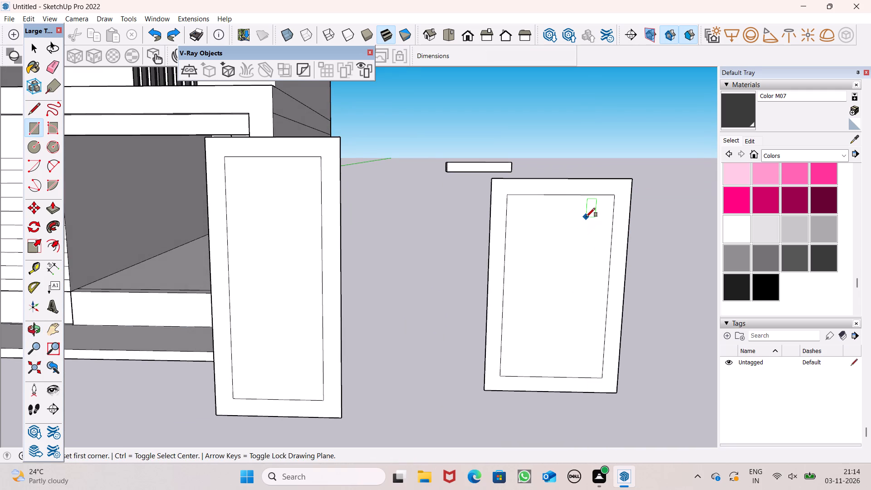
{"action": "left_click", "coordinate": [586, 217]}
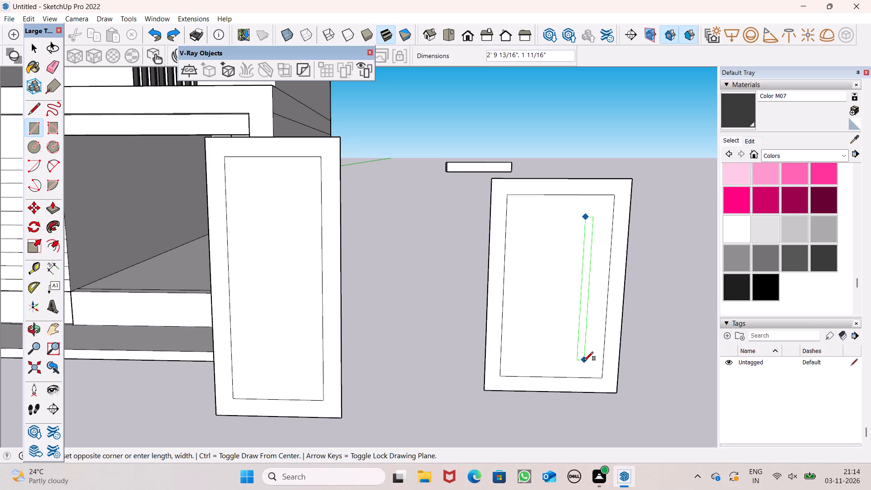
{"action": "scroll", "coordinate": [582, 366], "scroll_direction": "up", "scroll_amount": 5}
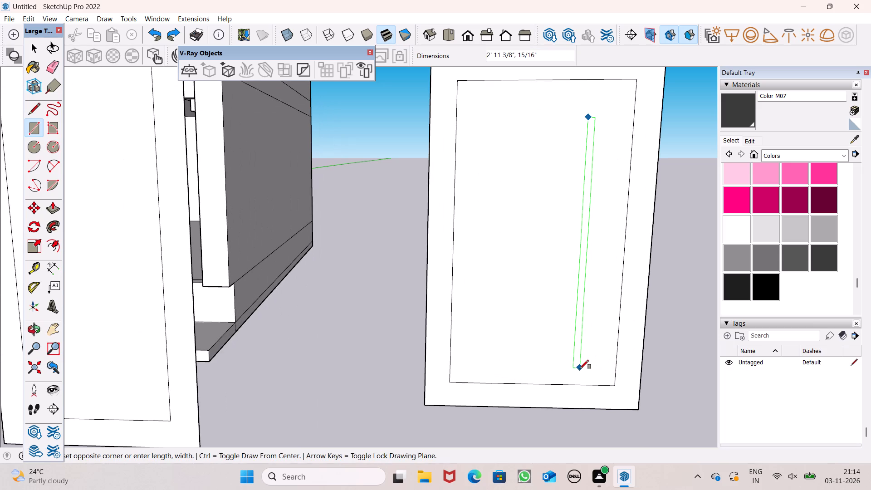
{"action": "scroll", "coordinate": [570, 371], "scroll_direction": "up", "scroll_amount": 6}
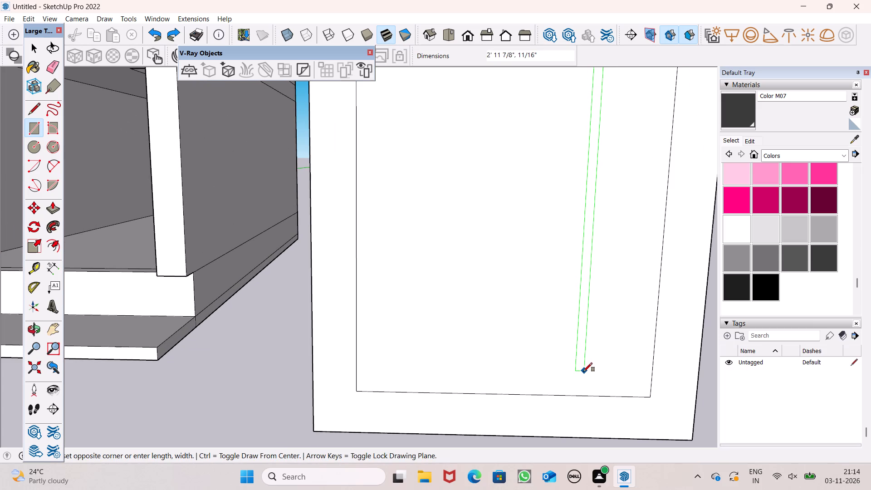
{"action": "left_click", "coordinate": [582, 372]}
{"action": "key", "text": "space"}
Move the thin upright strip slightly upward and closer to the inner border's nearest side edge.
{"action": "scroll", "coordinate": [598, 358], "scroll_direction": "down", "scroll_amount": 7}
{"action": "scroll", "coordinate": [593, 264], "scroll_direction": "down", "scroll_amount": 1}
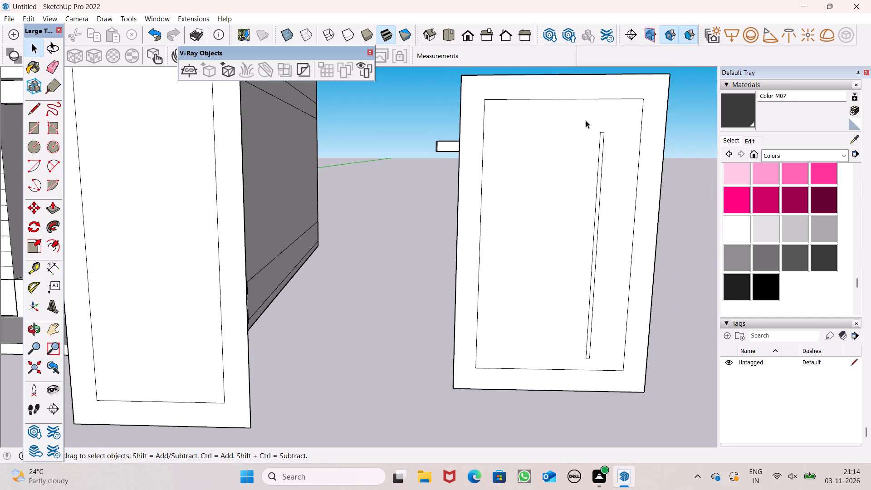
{"action": "scroll", "coordinate": [597, 78], "scroll_direction": "up", "scroll_amount": 4}
{"action": "scroll", "coordinate": [609, 177], "scroll_direction": "up", "scroll_amount": 5}
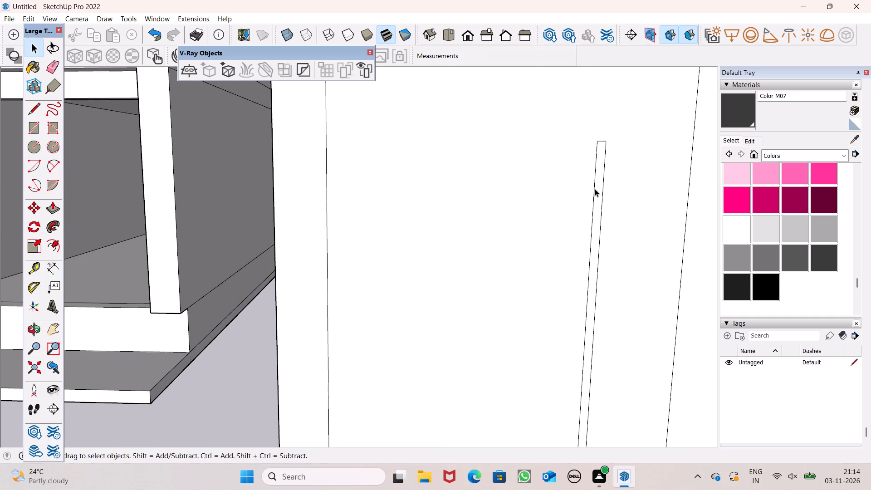
{"action": "double_click", "coordinate": [601, 185]}
{"action": "key", "text": "m"}
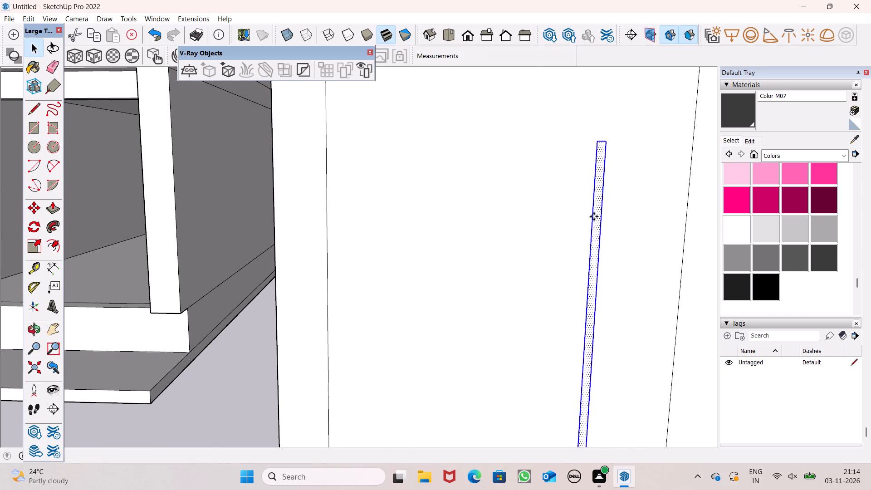
{"action": "key", "text": "Return"}
{"action": "left_click_drag", "start_coordinate": [601, 219], "coordinate": [607, 210]}
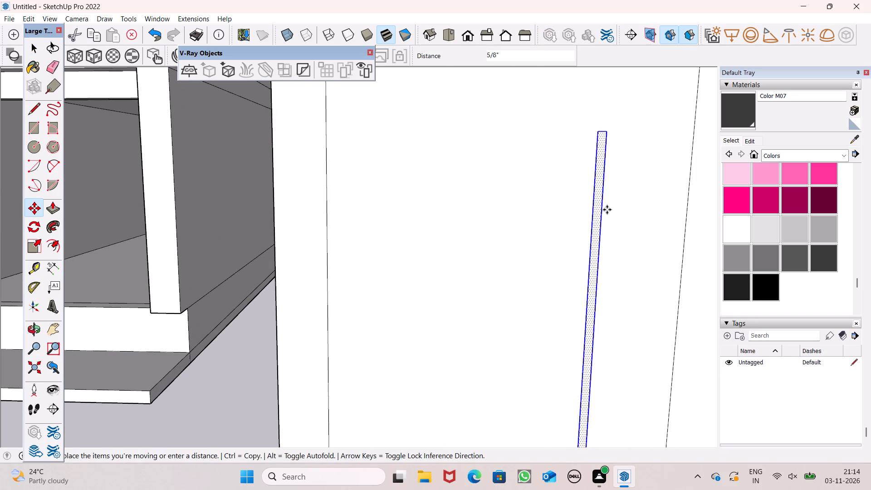
{"action": "left_click_drag", "start_coordinate": [607, 210], "coordinate": [617, 208]}
{"action": "scroll", "coordinate": [592, 198], "scroll_direction": "down", "scroll_amount": 7}
{"action": "key", "text": "space"}
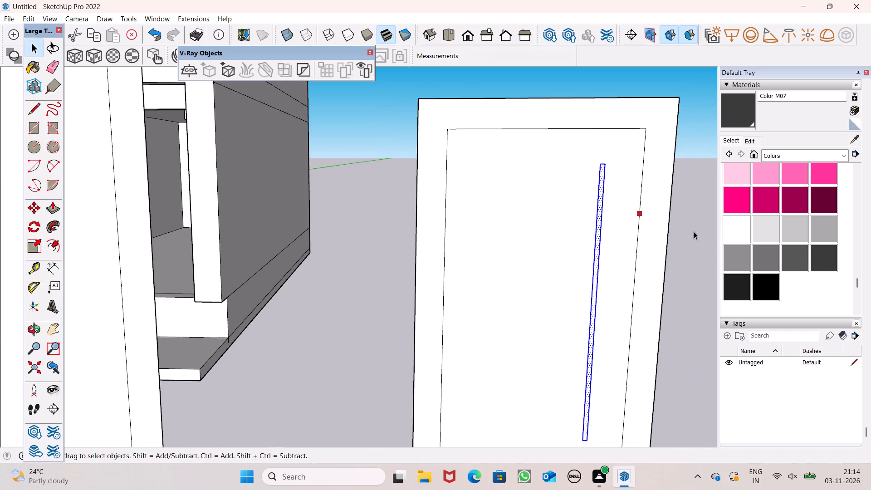
{"action": "left_click", "coordinate": [699, 247]}
Draw a thin horizontal strip about 1' 1 15/16" long, ending against the upright strip near its top.
{"action": "scroll", "coordinate": [617, 213], "scroll_direction": "down", "scroll_amount": 2}
{"action": "middle_click_drag", "start_coordinate": [618, 228], "coordinate": [617, 240]}
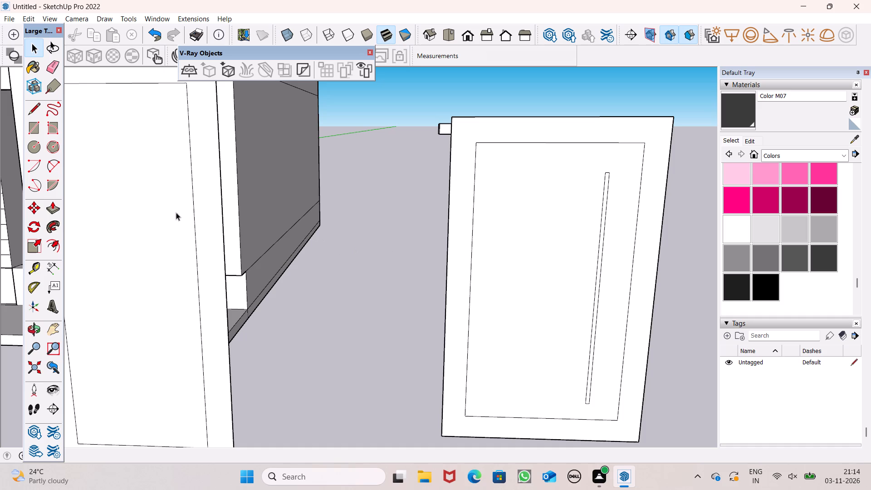
{"action": "left_click", "coordinate": [35, 126]}
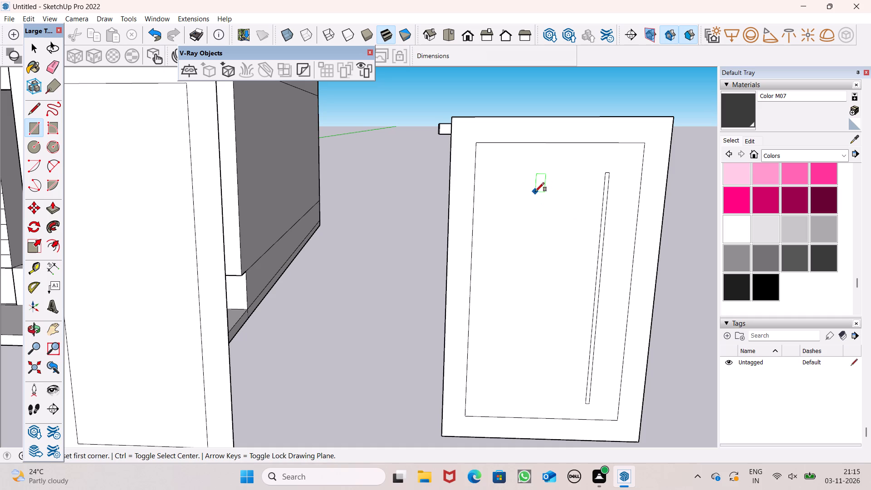
{"action": "left_click", "coordinate": [507, 182]}
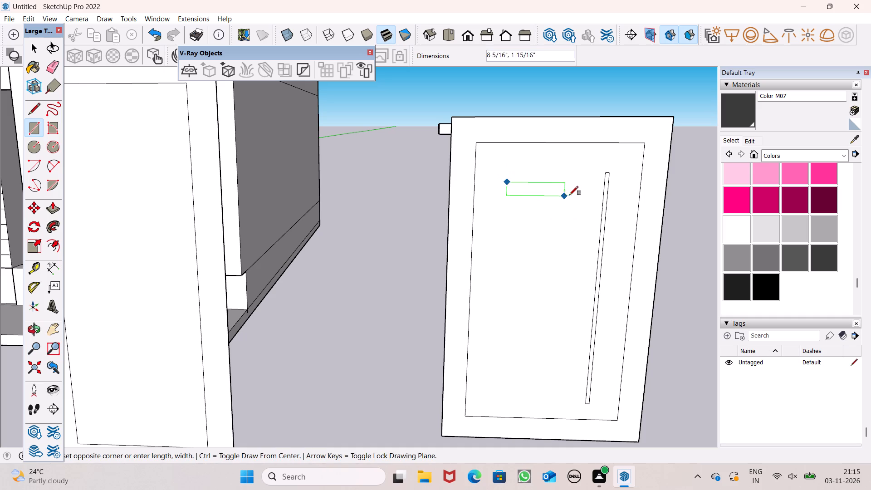
{"action": "scroll", "coordinate": [596, 192], "scroll_direction": "up", "scroll_amount": 7}
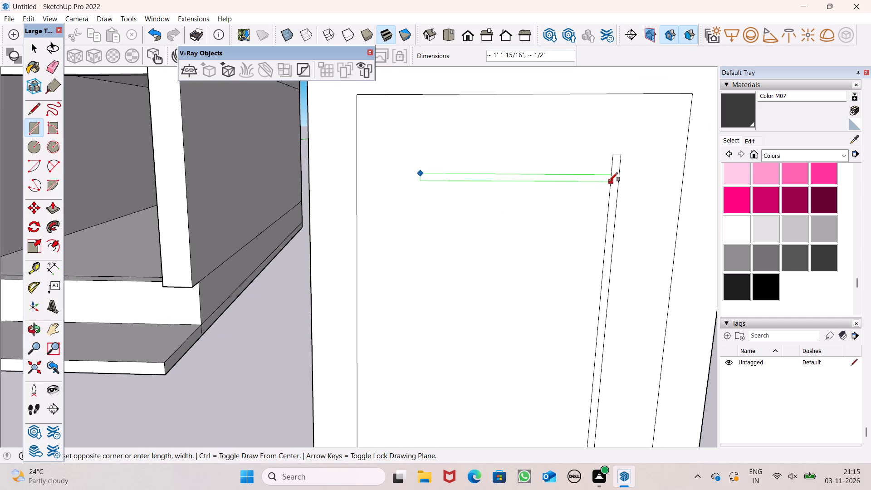
{"action": "left_click", "coordinate": [608, 180]}
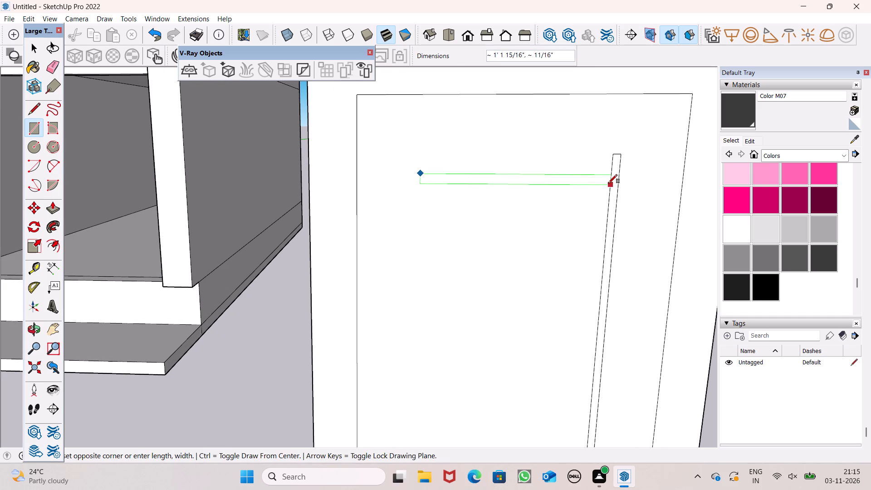
{"action": "left_click", "coordinate": [609, 181]}
Draw a second upright strip about 5/8" by 2' 10 1/8" down from the horizontal strip's lower edge, beside the first.
{"action": "scroll", "coordinate": [444, 156], "scroll_direction": "down", "scroll_amount": 5}
{"action": "middle_click_drag", "start_coordinate": [473, 193], "coordinate": [473, 202]}
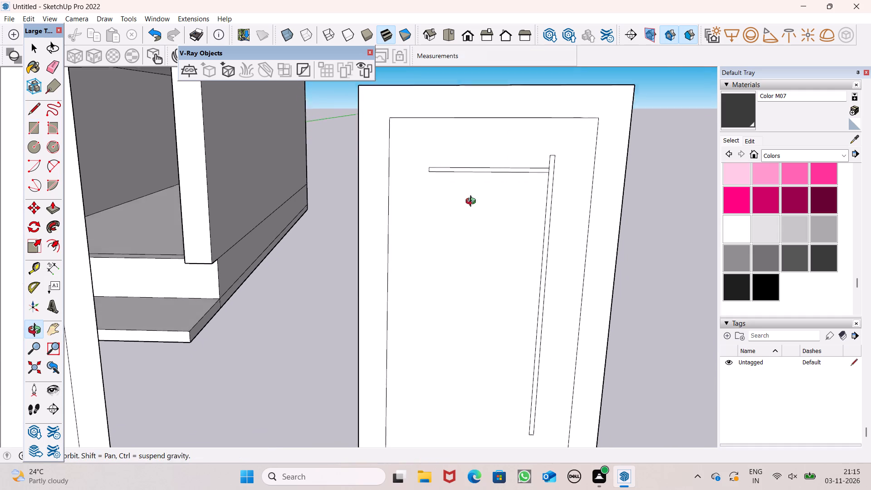
{"action": "middle_click_drag", "start_coordinate": [473, 202], "coordinate": [471, 202]}
{"action": "scroll", "coordinate": [513, 176], "scroll_direction": "down", "scroll_amount": 2}
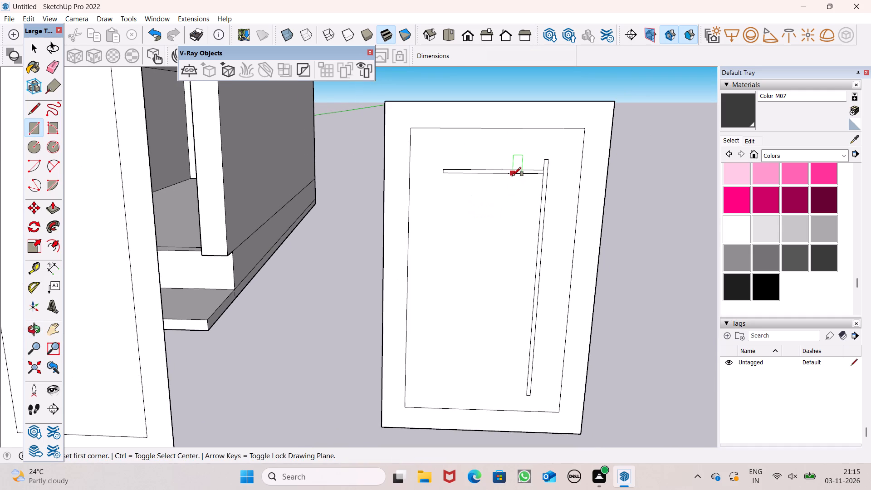
{"action": "left_click", "coordinate": [510, 175]}
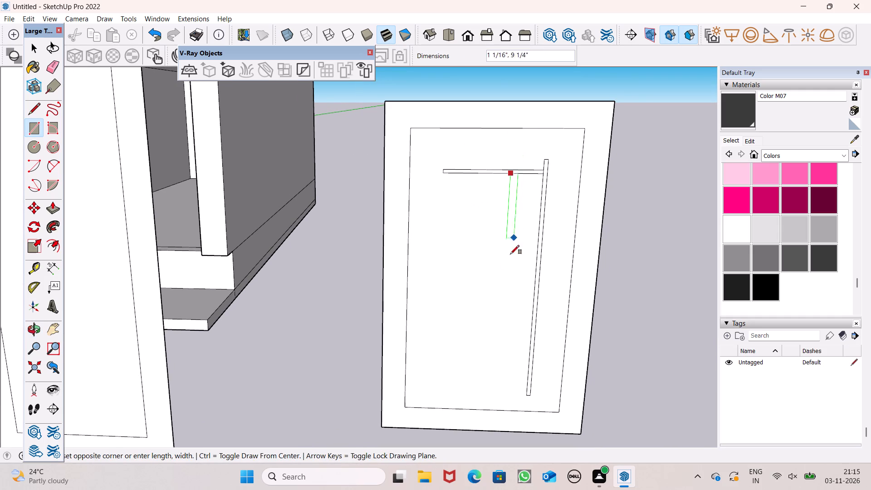
{"action": "scroll", "coordinate": [505, 386], "scroll_direction": "up", "scroll_amount": 3}
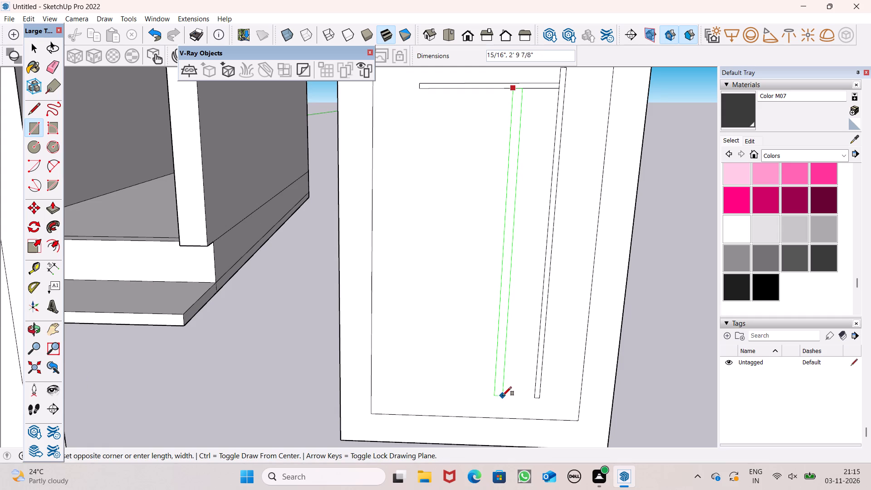
{"action": "scroll", "coordinate": [499, 401], "scroll_direction": "up", "scroll_amount": 4}
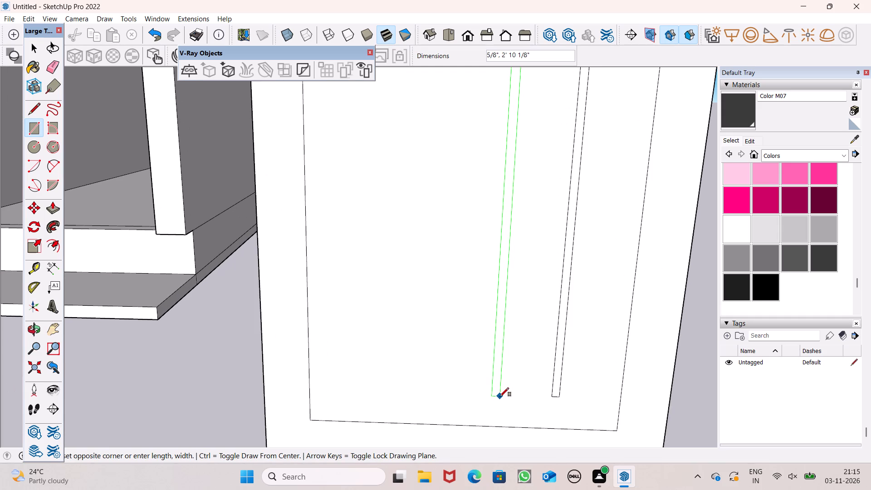
{"action": "left_click", "coordinate": [500, 396]}
Draw a second horizontal strip about 9 1/8" by 7/16" below the first, ending against the second upright strip.
{"action": "scroll", "coordinate": [548, 398], "scroll_direction": "down", "scroll_amount": 6}
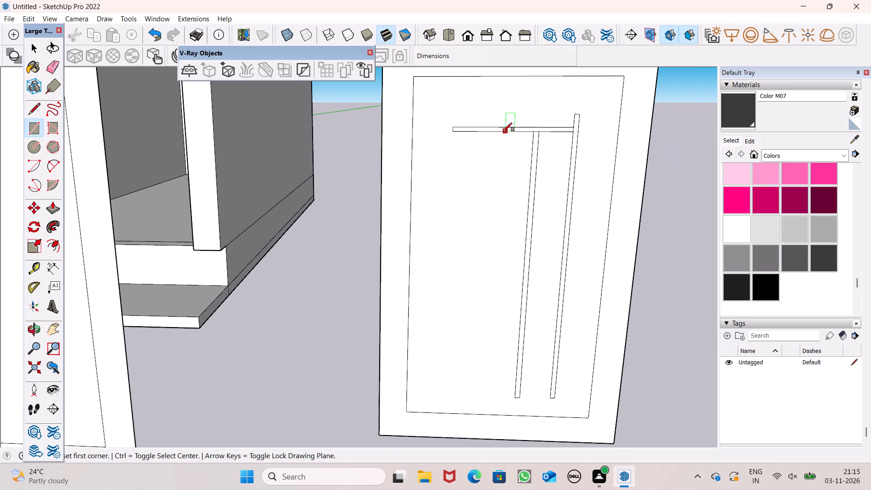
{"action": "scroll", "coordinate": [490, 134], "scroll_direction": "up", "scroll_amount": 1}
{"action": "scroll", "coordinate": [491, 148], "scroll_direction": "down", "scroll_amount": 1}
{"action": "scroll", "coordinate": [498, 160], "scroll_direction": "up", "scroll_amount": 1}
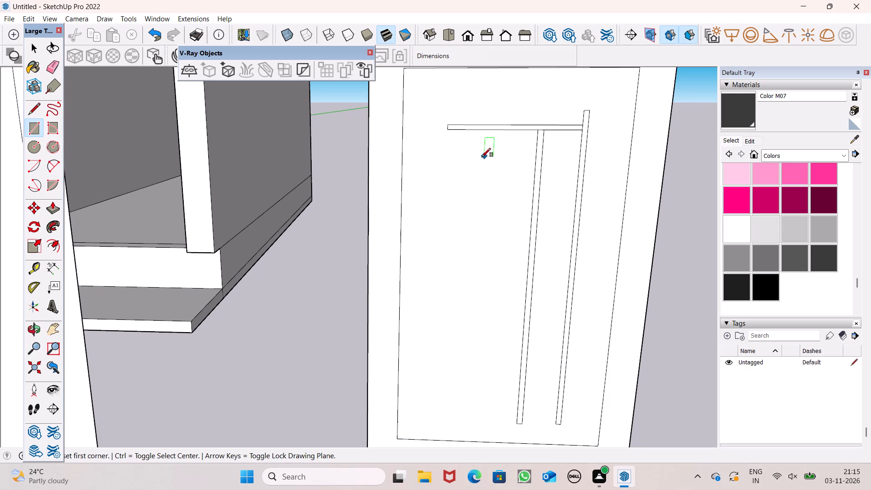
{"action": "left_click", "coordinate": [449, 167]}
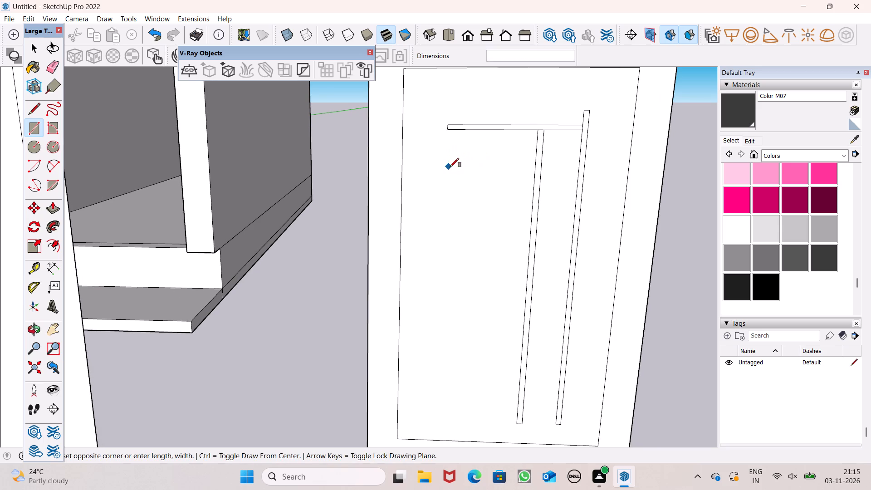
{"action": "scroll", "coordinate": [485, 183], "scroll_direction": "up", "scroll_amount": 5}
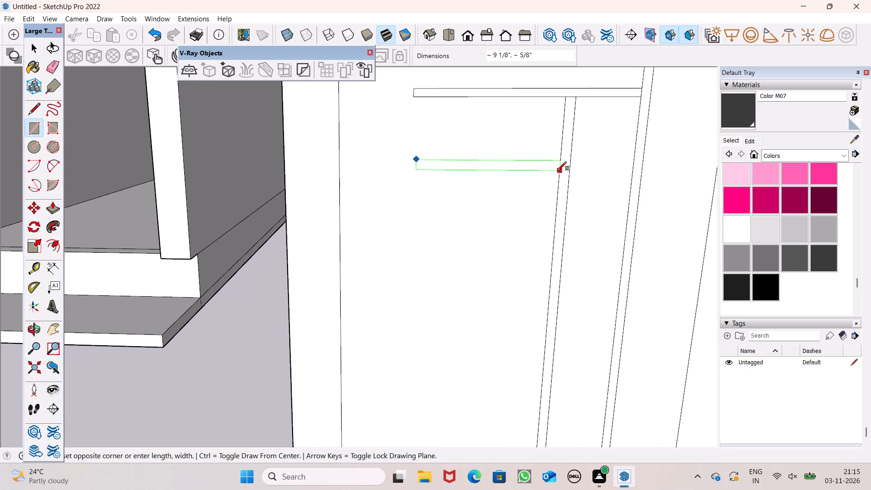
{"action": "left_click", "coordinate": [557, 167]}
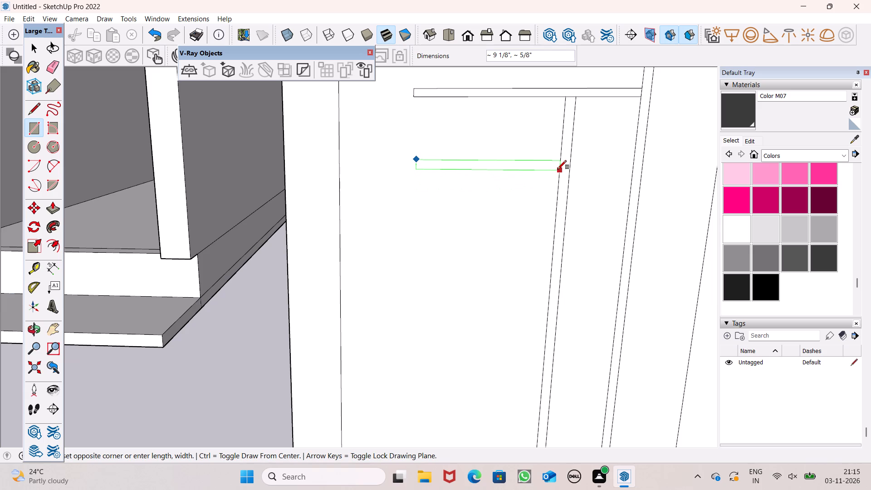
{"action": "left_click", "coordinate": [558, 167]}
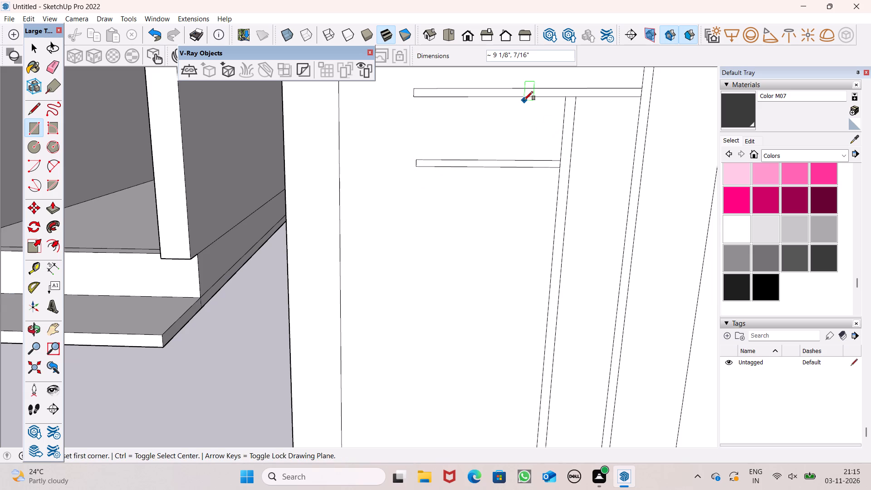
Draw a third thin upright strip down from the second horizontal strip's lower edge, ending roughly level with the other upright strips.
{"action": "scroll", "coordinate": [525, 100], "scroll_direction": "down", "scroll_amount": 5}
{"action": "scroll", "coordinate": [546, 176], "scroll_direction": "down", "scroll_amount": 2}
{"action": "scroll", "coordinate": [511, 147], "scroll_direction": "down", "scroll_amount": 1}
{"action": "scroll", "coordinate": [519, 196], "scroll_direction": "up", "scroll_amount": 2}
{"action": "middle_click_drag", "start_coordinate": [519, 196], "coordinate": [519, 197]}
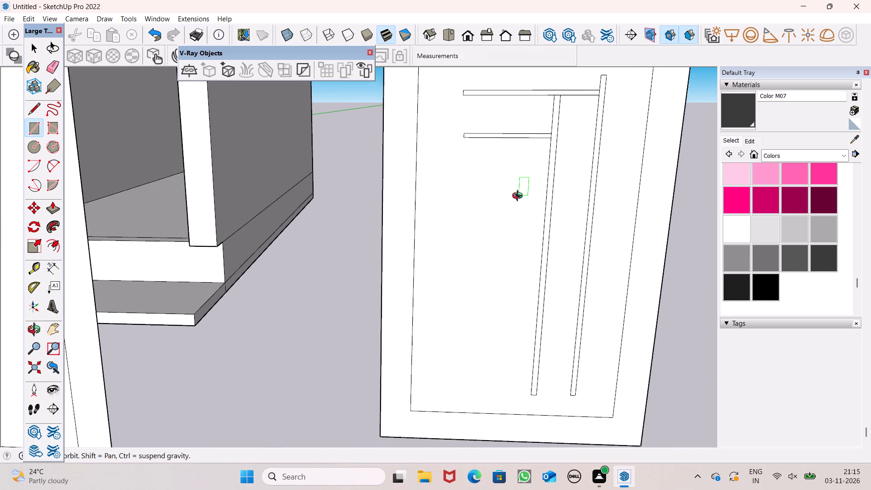
{"action": "middle_click_drag", "start_coordinate": [519, 197], "coordinate": [529, 209]}
{"action": "scroll", "coordinate": [512, 152], "scroll_direction": "up", "scroll_amount": 2}
{"action": "middle_click_drag", "start_coordinate": [514, 146], "coordinate": [509, 123]}
{"action": "scroll", "coordinate": [511, 130], "scroll_direction": "up", "scroll_amount": 1}
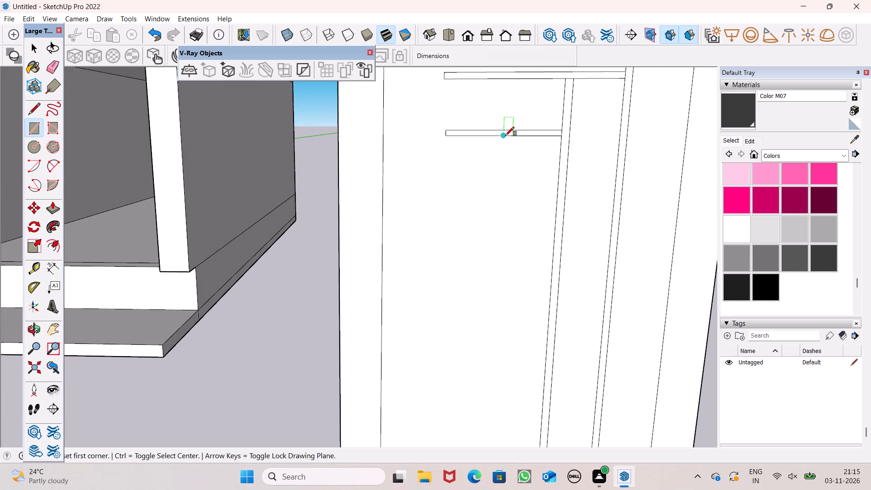
{"action": "left_click", "coordinate": [505, 136]}
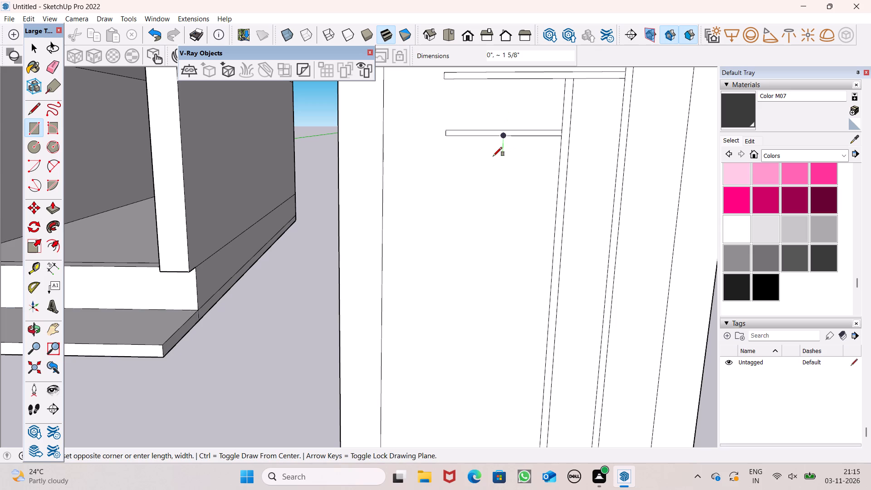
{"action": "key", "text": "space"}
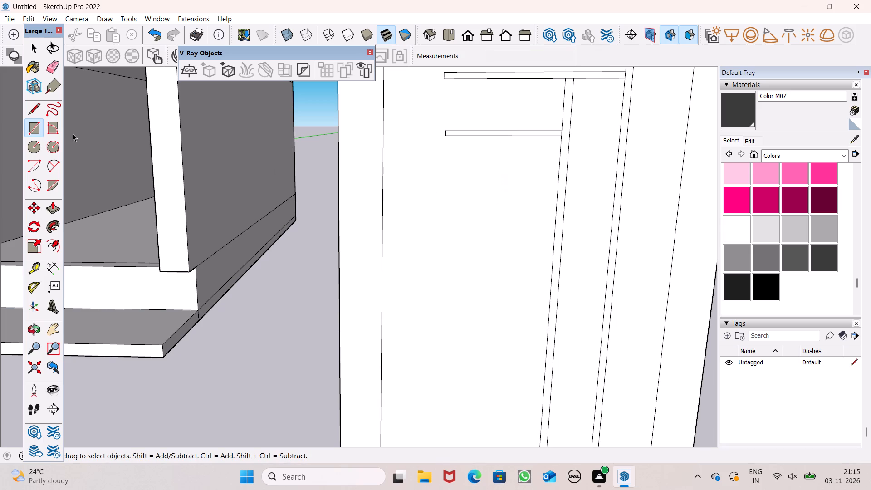
{"action": "left_click", "coordinate": [34, 133]}
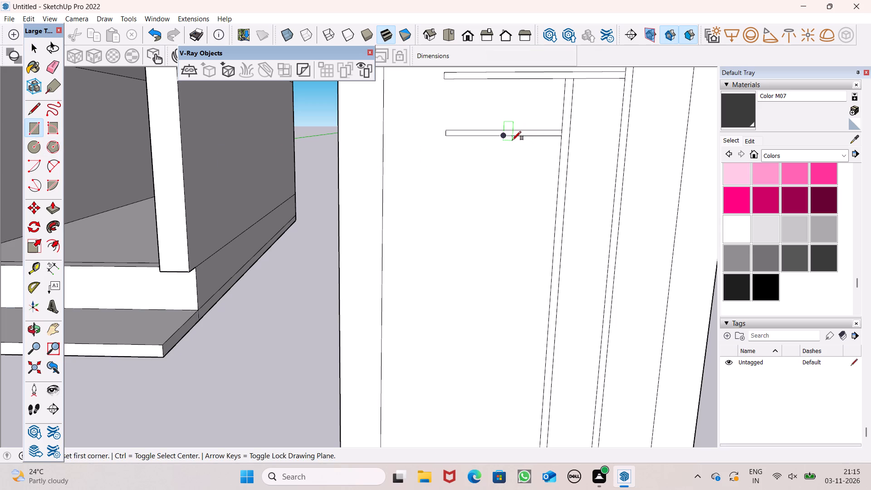
{"action": "left_click", "coordinate": [514, 137]}
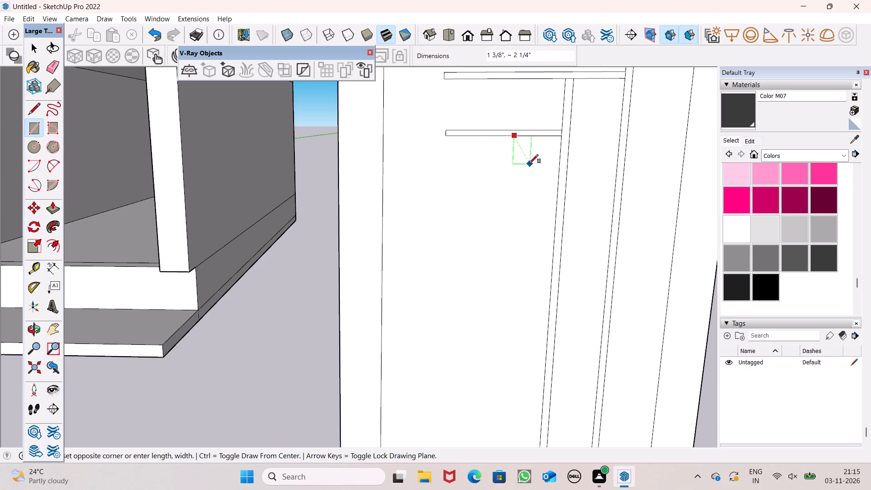
{"action": "scroll", "coordinate": [524, 164], "scroll_direction": "down", "scroll_amount": 6}
{"action": "scroll", "coordinate": [523, 339], "scroll_direction": "up", "scroll_amount": 5}
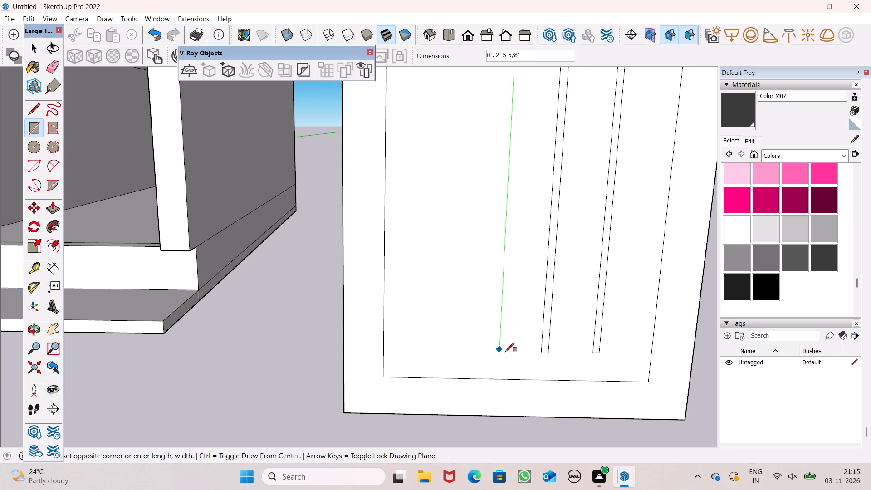
{"action": "left_click", "coordinate": [507, 350]}
{"action": "scroll", "coordinate": [531, 365], "scroll_direction": "down", "scroll_amount": 1}
{"action": "scroll", "coordinate": [531, 369], "scroll_direction": "up", "scroll_amount": 1}
{"action": "scroll", "coordinate": [532, 370], "scroll_direction": "down", "scroll_amount": 2}
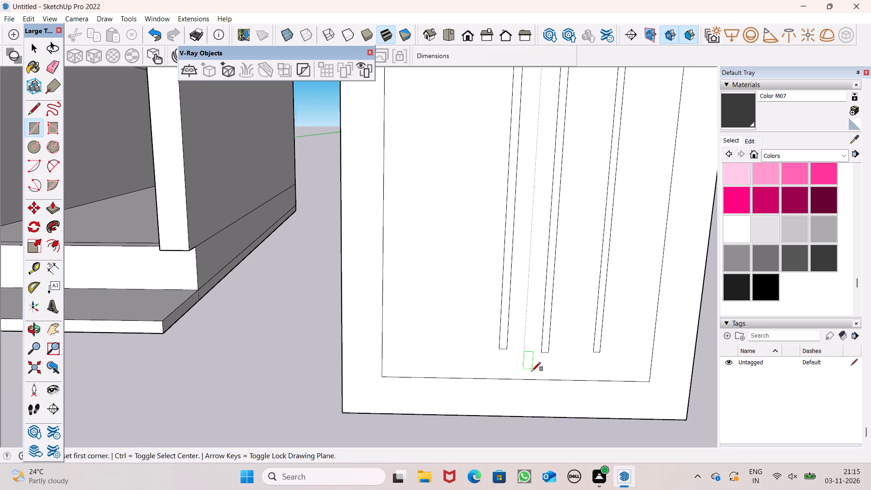
{"action": "scroll", "coordinate": [532, 371], "scroll_direction": "down", "scroll_amount": 2}
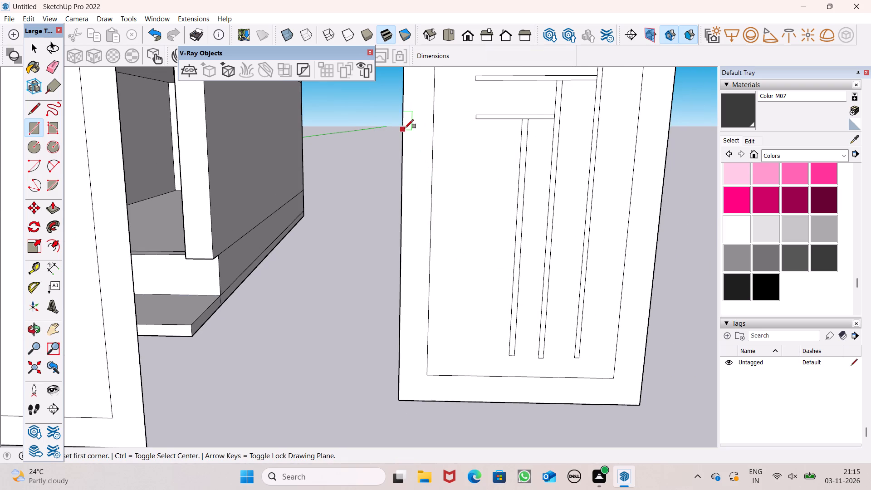
{"action": "middle_click_drag", "start_coordinate": [499, 142], "coordinate": [503, 152]}
{"action": "scroll", "coordinate": [509, 123], "scroll_direction": "up", "scroll_amount": 1}
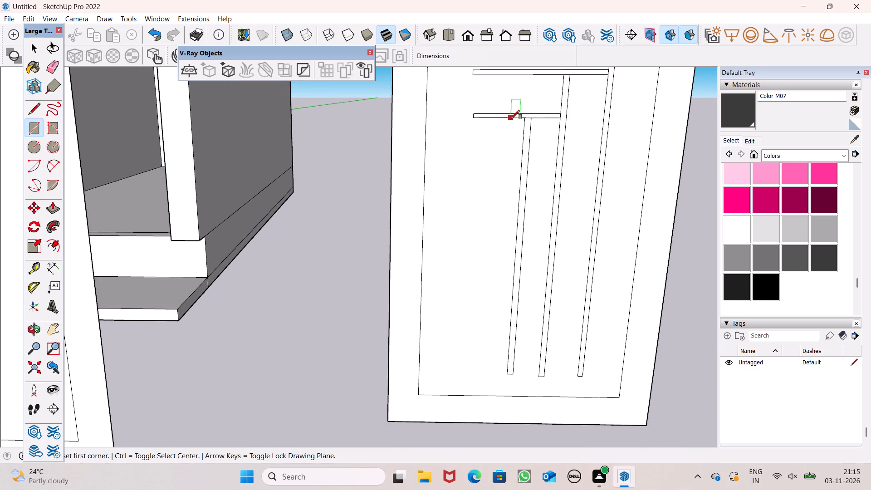
Draw a short horizontal strip about 5 1/16" by 7/16" below the second horizontal strip, ending against the third upright strip.
{"action": "scroll", "coordinate": [513, 113], "scroll_direction": "up", "scroll_amount": 2}
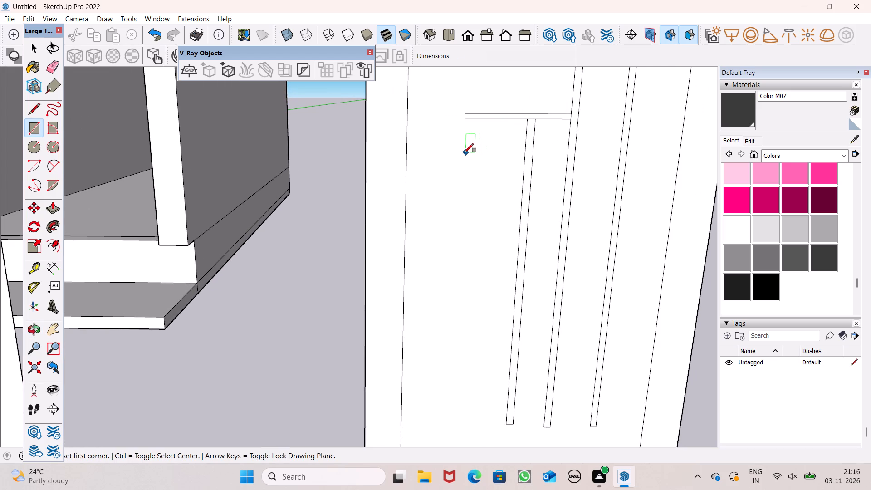
{"action": "left_click", "coordinate": [467, 147]}
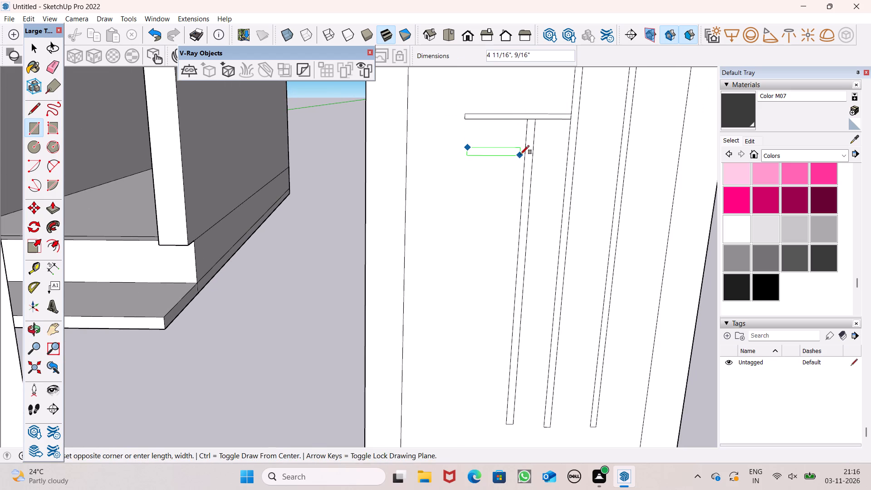
{"action": "scroll", "coordinate": [521, 156], "scroll_direction": "up", "scroll_amount": 3}
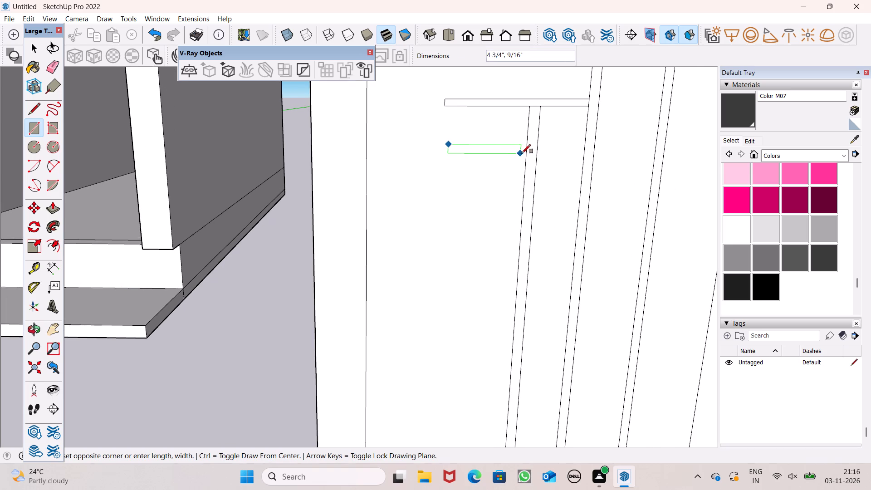
{"action": "scroll", "coordinate": [522, 154], "scroll_direction": "up", "scroll_amount": 2}
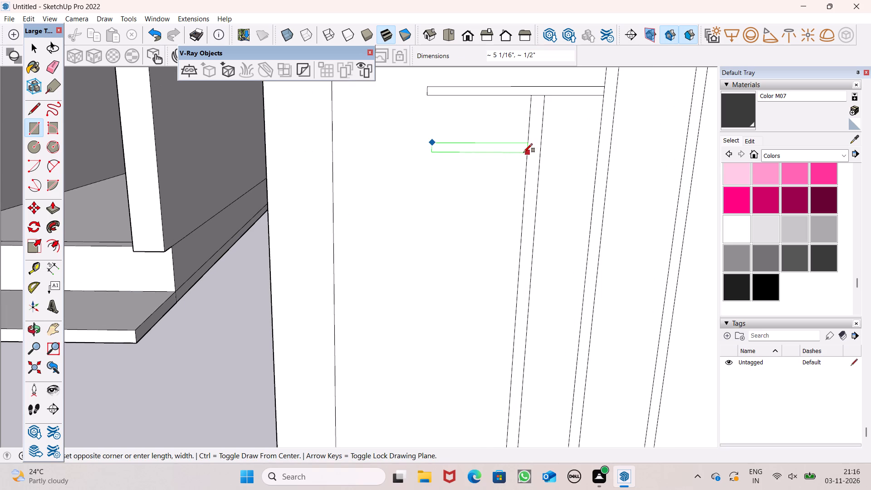
{"action": "left_click", "coordinate": [525, 148]}
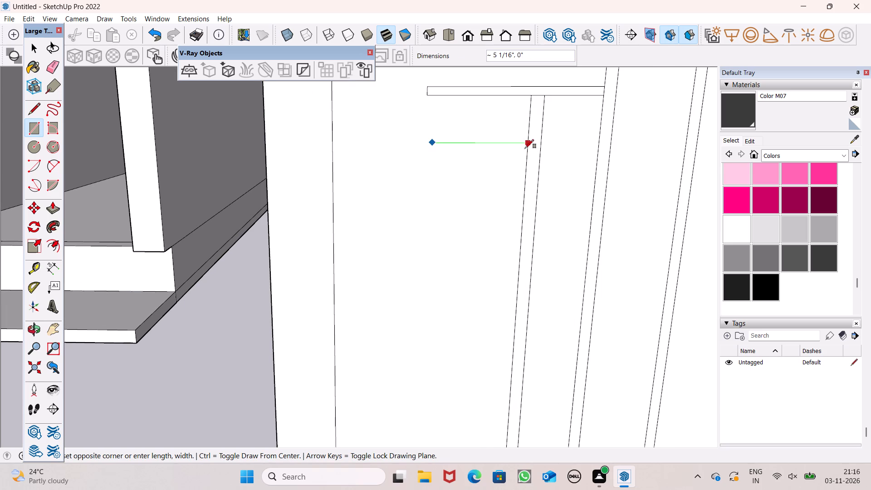
{"action": "scroll", "coordinate": [526, 152], "scroll_direction": "up", "scroll_amount": 5}
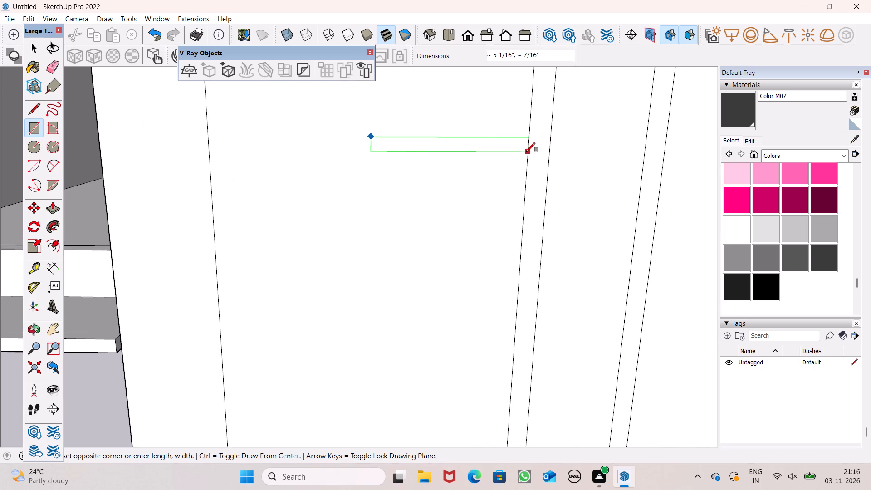
{"action": "left_click", "coordinate": [526, 152]}
{"action": "key", "text": "space"}
{"action": "scroll", "coordinate": [481, 188], "scroll_direction": "down", "scroll_amount": 5}
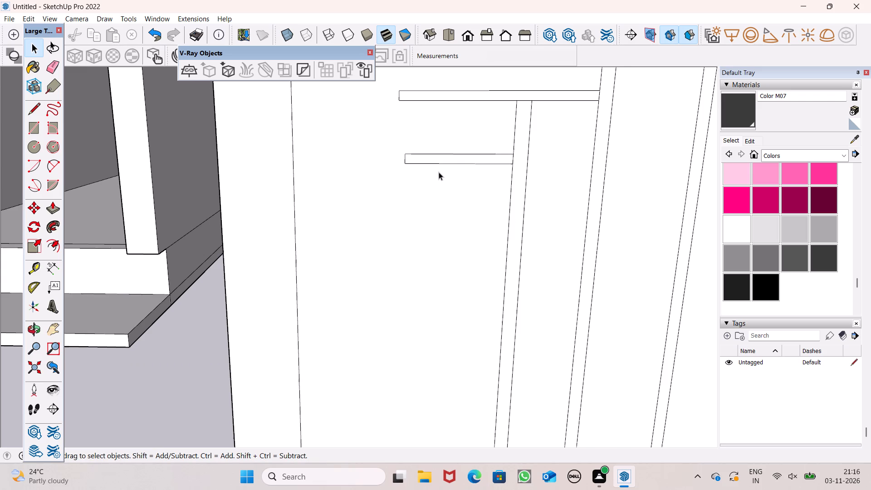
Copy the short horizontal strip straight down by about 2 11/16", keeping it against the third upright strip.
{"action": "key", "text": "space"}
{"action": "double_click", "coordinate": [449, 160]}
{"action": "scroll", "coordinate": [449, 159], "scroll_direction": "down", "scroll_amount": 2}
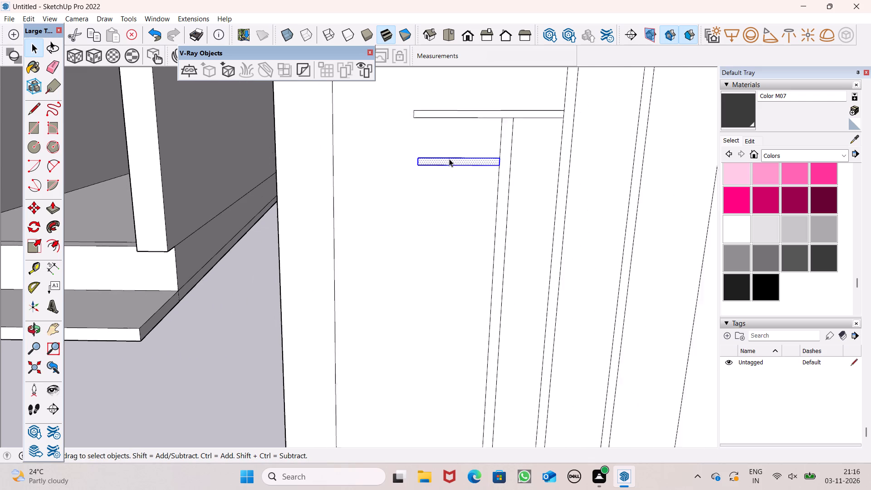
{"action": "scroll", "coordinate": [449, 159], "scroll_direction": "down", "scroll_amount": 1}
{"action": "key", "text": "m"}
{"action": "key", "text": "Return"}
{"action": "scroll", "coordinate": [456, 165], "scroll_direction": "up", "scroll_amount": 1}
{"action": "scroll", "coordinate": [455, 170], "scroll_direction": "down", "scroll_amount": 1}
{"action": "middle_click", "coordinate": [452, 191]}
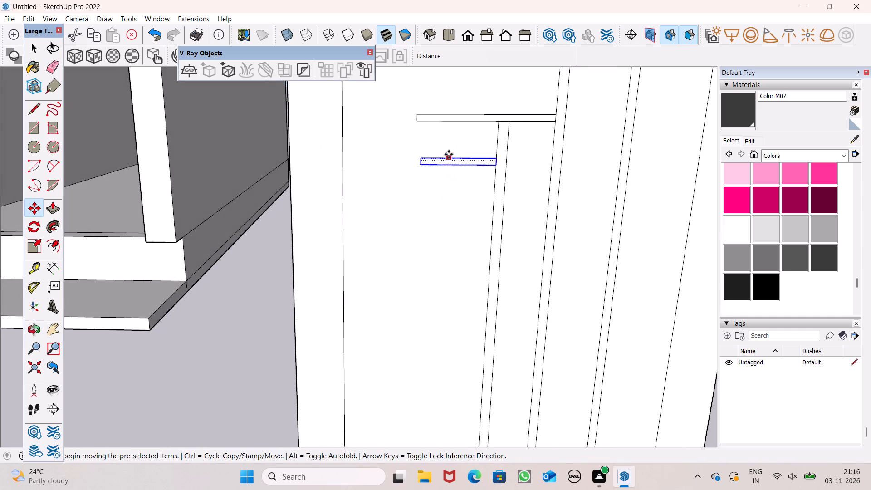
{"action": "scroll", "coordinate": [452, 137], "scroll_direction": "down", "scroll_amount": 2}
{"action": "scroll", "coordinate": [455, 165], "scroll_direction": "up", "scroll_amount": 2}
{"action": "left_click_drag", "start_coordinate": [455, 163], "coordinate": [453, 179]}
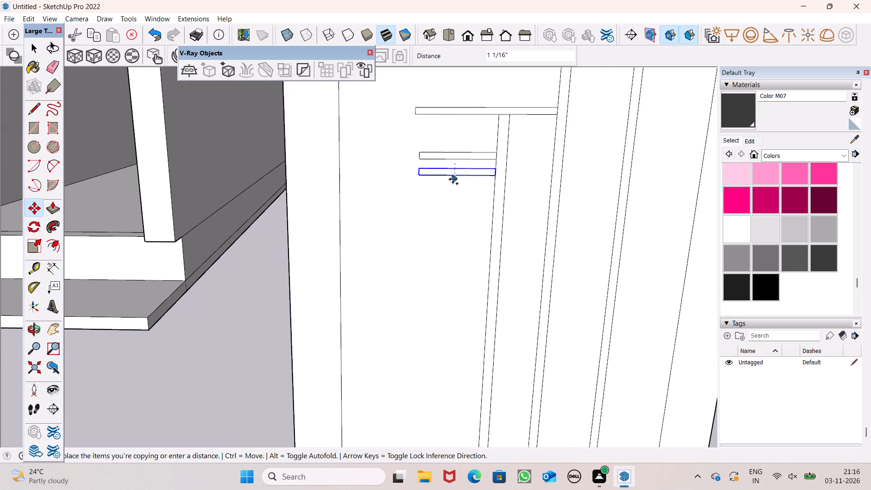
{"action": "left_click_drag", "start_coordinate": [453, 179], "coordinate": [453, 180]}
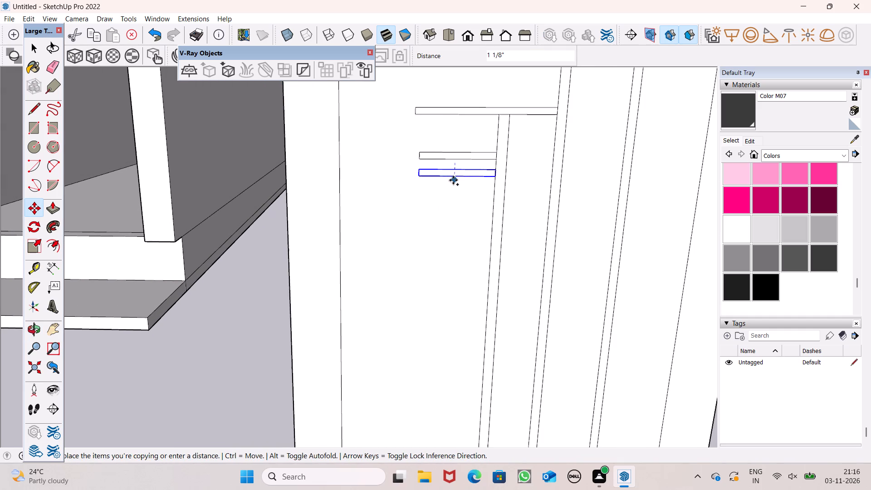
{"action": "left_click_drag", "start_coordinate": [453, 180], "coordinate": [454, 189]}
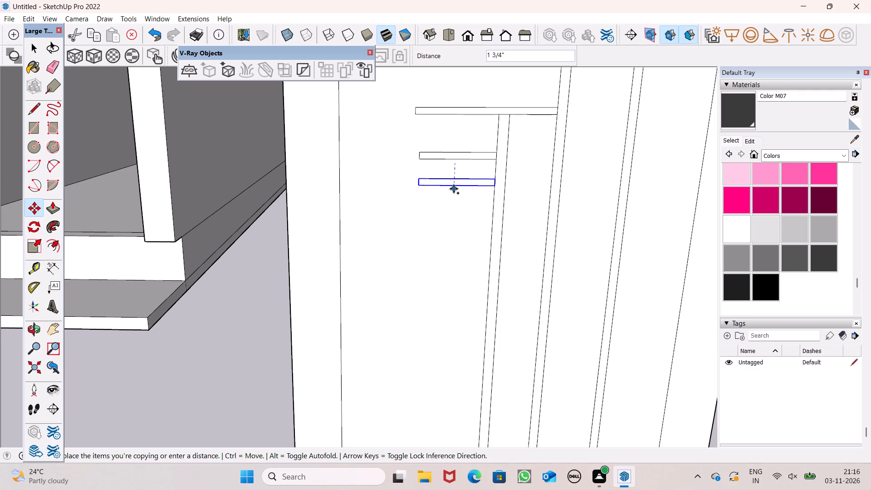
{"action": "left_click_drag", "start_coordinate": [454, 189], "coordinate": [455, 190]}
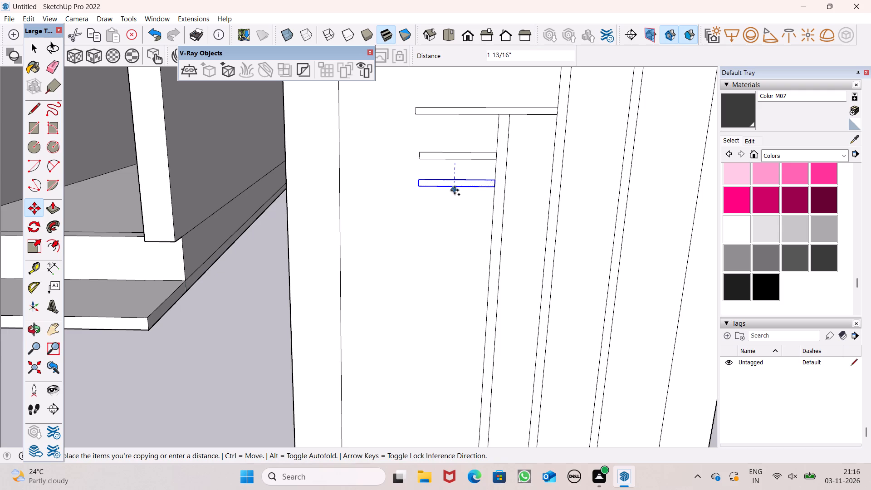
{"action": "left_click_drag", "start_coordinate": [455, 190], "coordinate": [458, 200]}
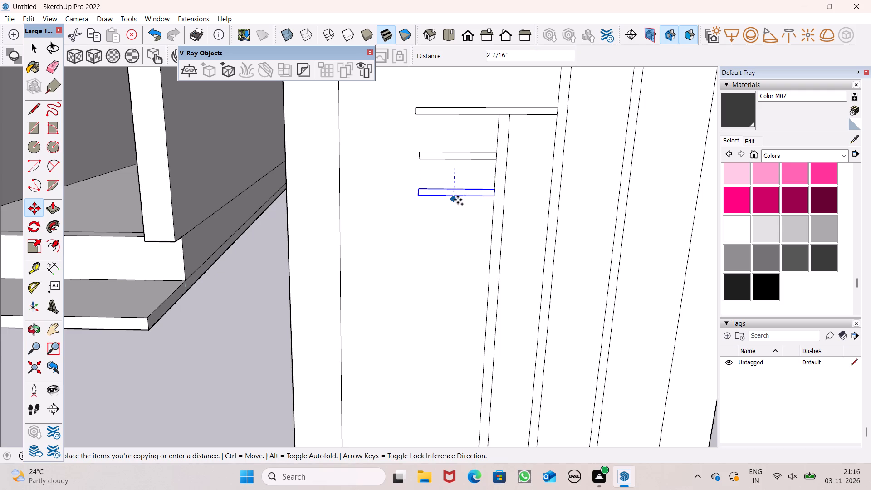
{"action": "left_click_drag", "start_coordinate": [458, 200], "coordinate": [458, 194]}
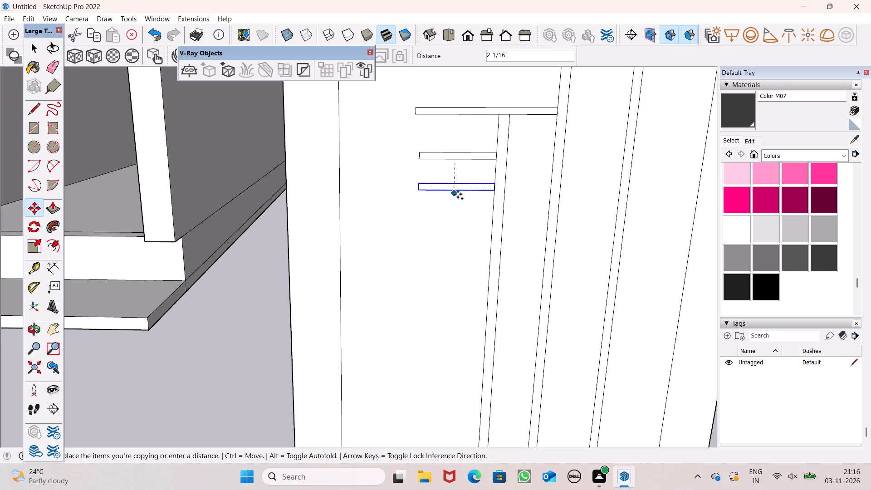
{"action": "left_click_drag", "start_coordinate": [458, 194], "coordinate": [453, 193]}
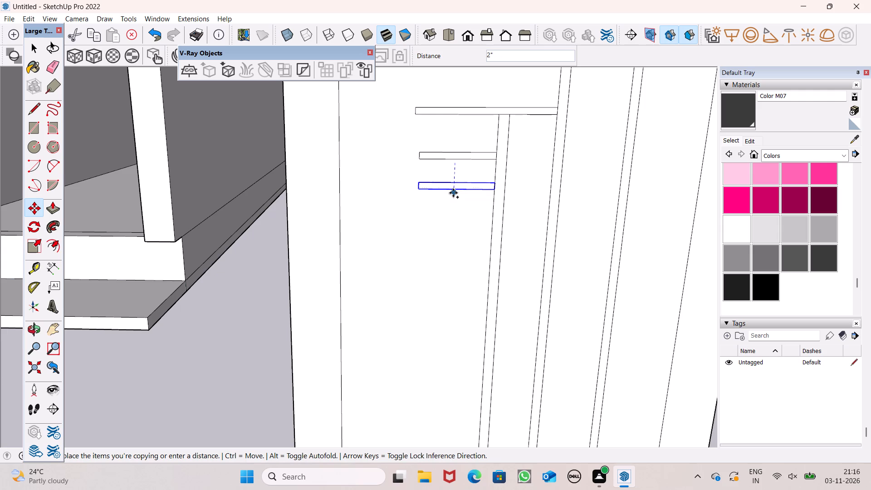
{"action": "left_click_drag", "start_coordinate": [453, 193], "coordinate": [454, 203]}
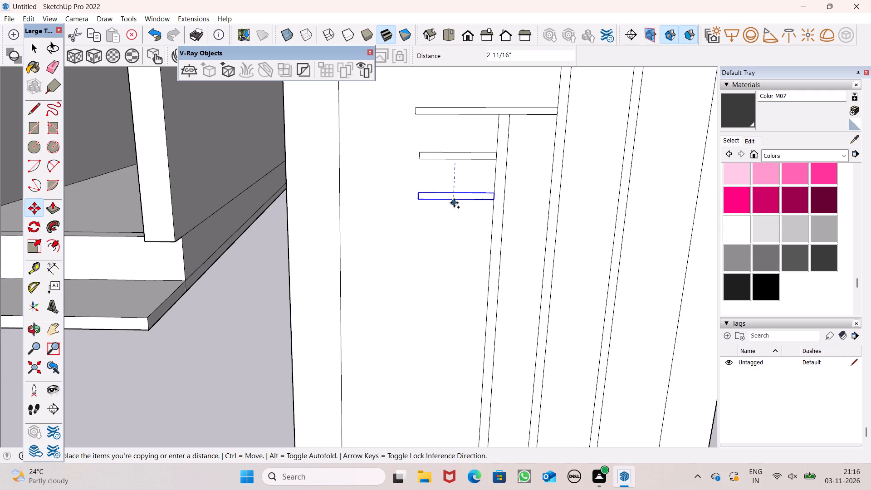
{"action": "left_click_drag", "start_coordinate": [454, 203], "coordinate": [454, 205]}
Repeat the strip copy 6 times at equal spacing down the third upright strip.
{"action": "scroll", "coordinate": [447, 173], "scroll_direction": "down", "scroll_amount": 3}
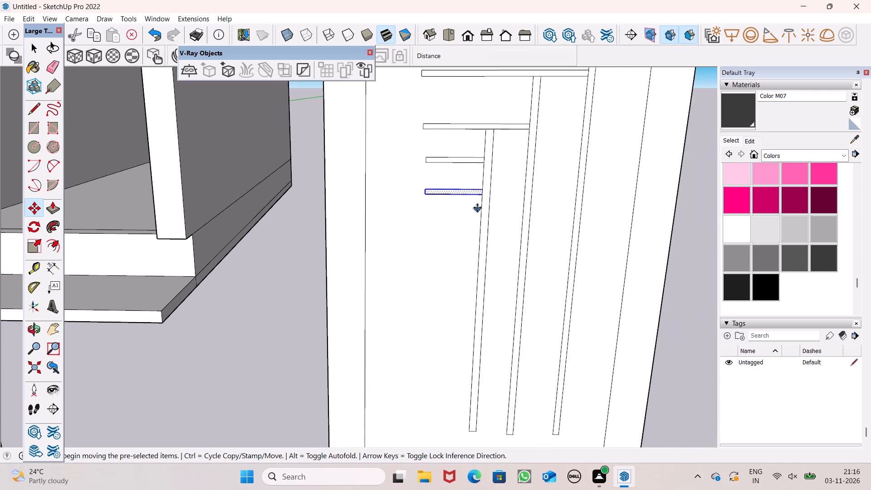
{"action": "middle_click_drag", "start_coordinate": [477, 207], "coordinate": [483, 118]}
{"action": "scroll", "coordinate": [476, 175], "scroll_direction": "down", "scroll_amount": 1}
{"action": "middle_click_drag", "start_coordinate": [449, 206], "coordinate": [434, 247]}
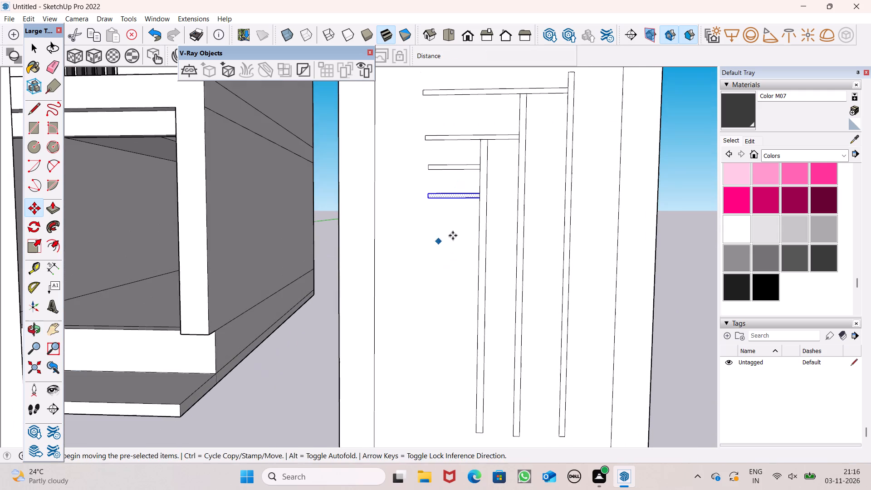
{"action": "scroll", "coordinate": [481, 171], "scroll_direction": "down", "scroll_amount": 2}
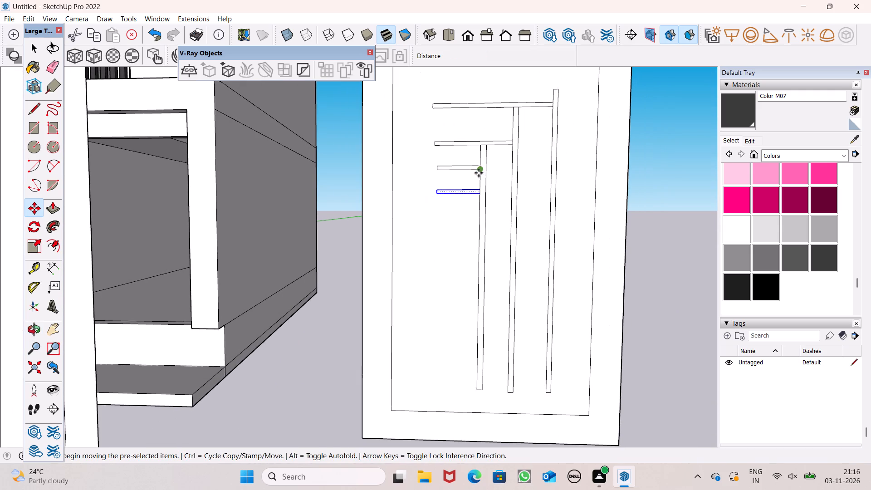
{"action": "middle_click_drag", "start_coordinate": [505, 194], "coordinate": [505, 257]}
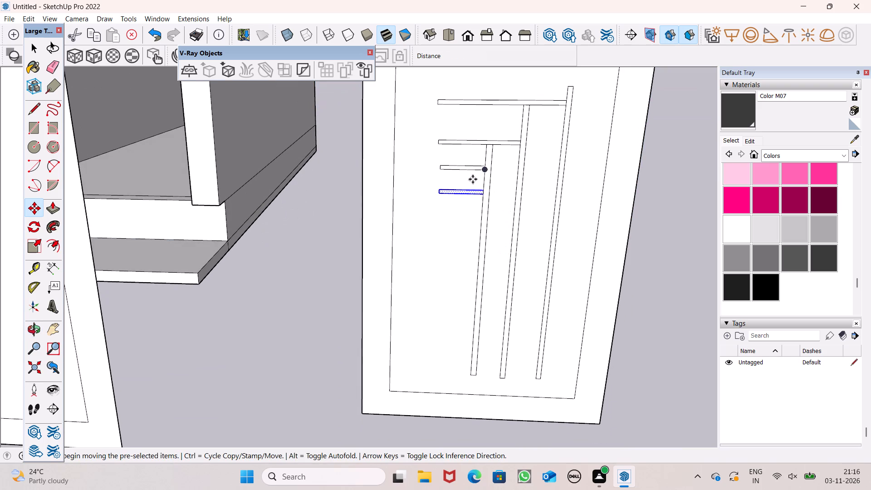
{"action": "key", "text": "shift+asterisk"}
{"action": "key", "text": "6"}
{"action": "key", "text": "Return"}
{"action": "key", "text": "space"}
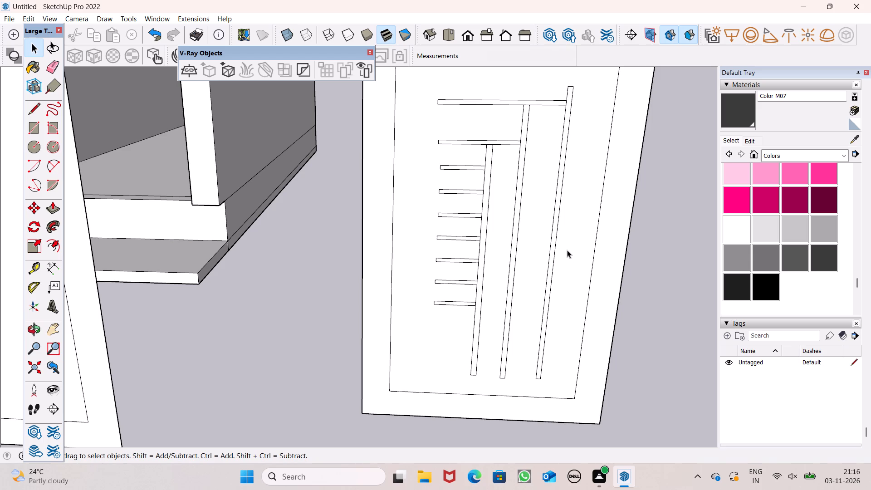
Copy the lowest short strip down by about 3 9/16" to add one more near the foot of the third upright strip.
{"action": "scroll", "coordinate": [558, 249], "scroll_direction": "down", "scroll_amount": 4}
{"action": "middle_click_drag", "start_coordinate": [558, 249], "coordinate": [568, 285]}
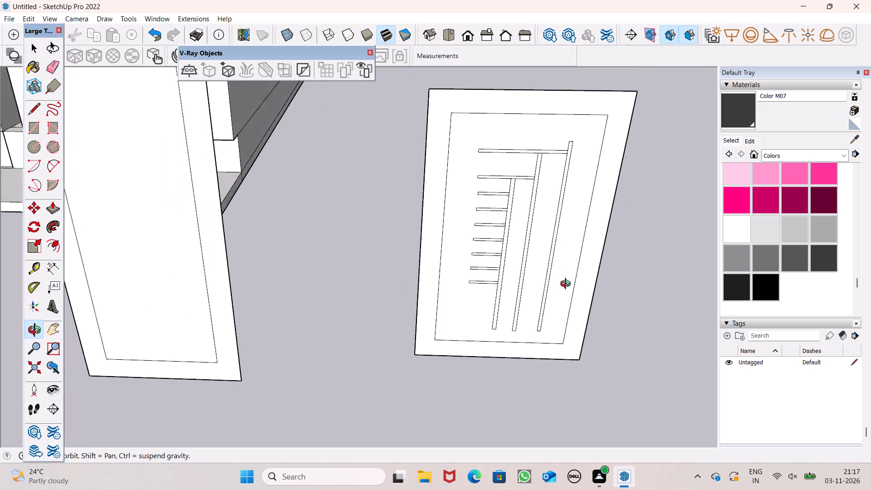
{"action": "middle_click_drag", "start_coordinate": [568, 285], "coordinate": [573, 229]}
{"action": "middle_click", "coordinate": [573, 229]}
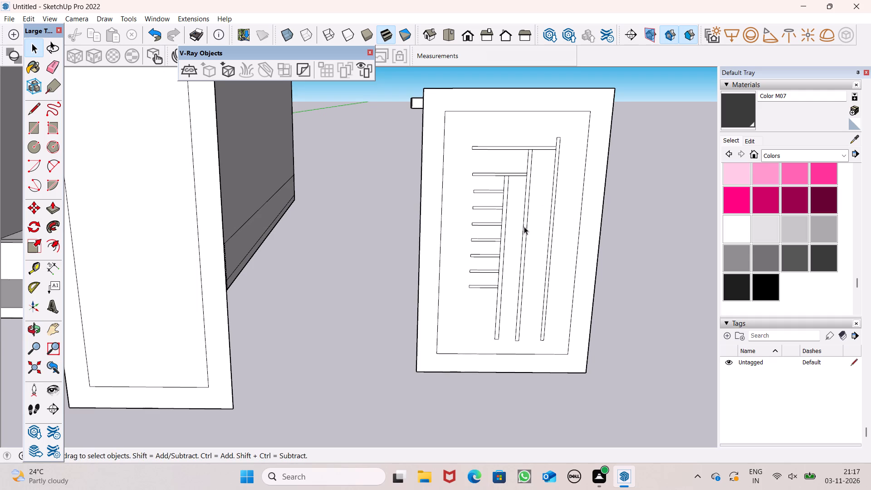
{"action": "middle_click_drag", "start_coordinate": [527, 245], "coordinate": [526, 259]}
{"action": "scroll", "coordinate": [528, 258], "scroll_direction": "up", "scroll_amount": 1}
{"action": "scroll", "coordinate": [480, 328], "scroll_direction": "up", "scroll_amount": 6}
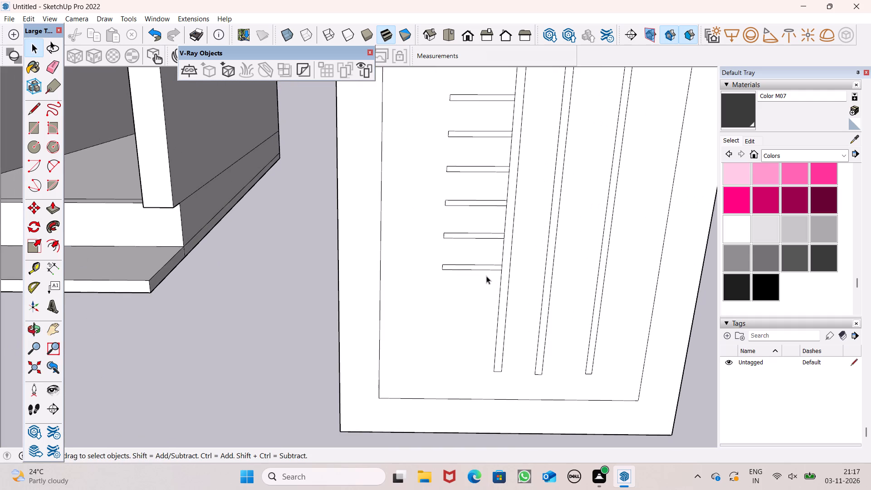
{"action": "scroll", "coordinate": [486, 271], "scroll_direction": "up", "scroll_amount": 4}
{"action": "double_click", "coordinate": [478, 265]}
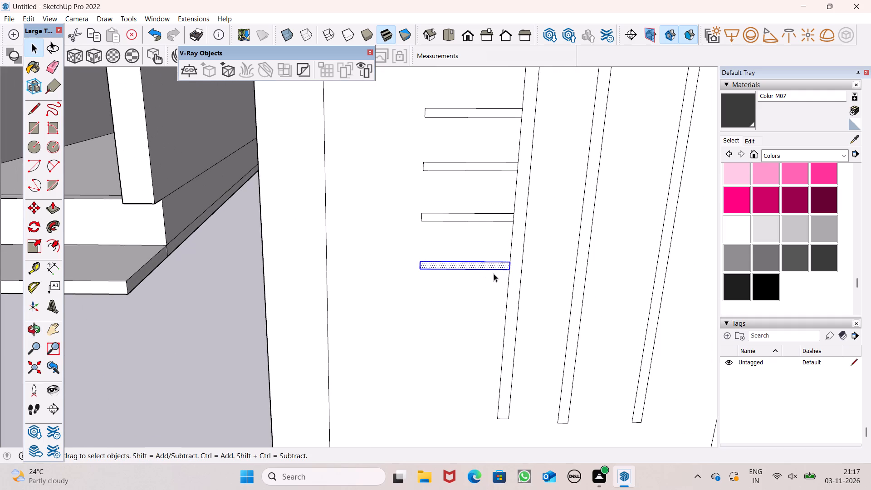
{"action": "key", "text": "m"}
{"action": "key", "text": "Return"}
{"action": "left_click_drag", "start_coordinate": [498, 270], "coordinate": [499, 327]}
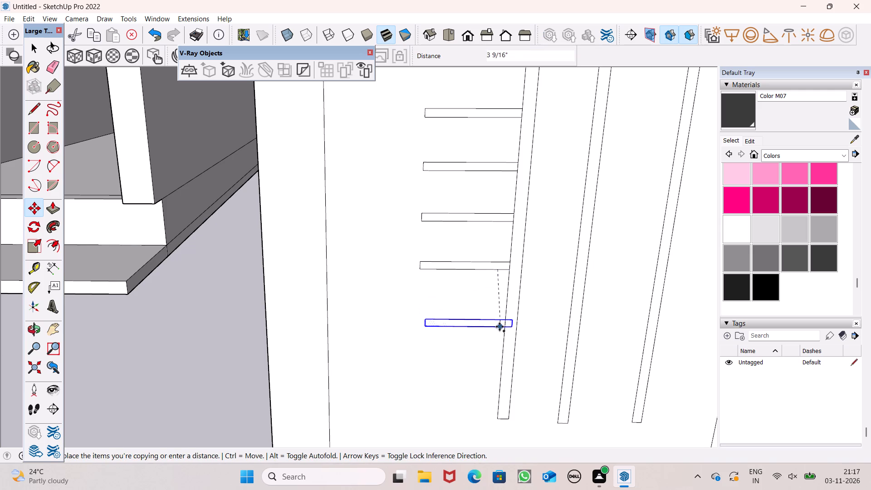
{"action": "left_click_drag", "start_coordinate": [499, 327], "coordinate": [495, 327]}
{"action": "scroll", "coordinate": [466, 260], "scroll_direction": "down", "scroll_amount": 7}
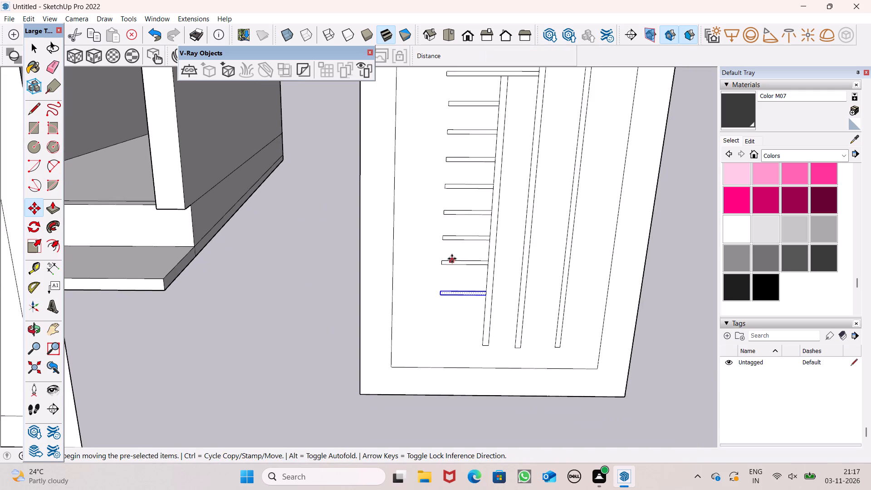
{"action": "scroll", "coordinate": [452, 259], "scroll_direction": "down", "scroll_amount": 7}
{"action": "key", "text": "space"}
{"action": "left_click", "coordinate": [391, 314]}
Erase the edge closing the top of the third upright strip so it joins the second horizontal strip.
{"action": "scroll", "coordinate": [469, 226], "scroll_direction": "up", "scroll_amount": 1}
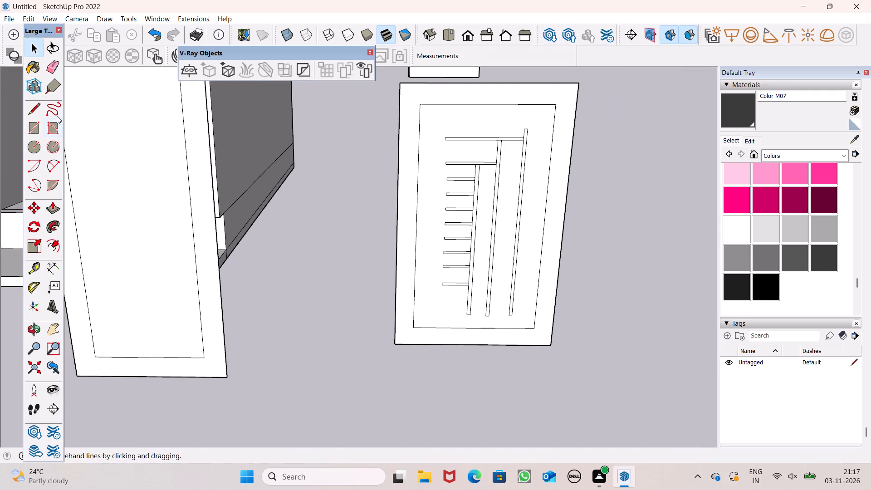
{"action": "left_click", "coordinate": [56, 62]}
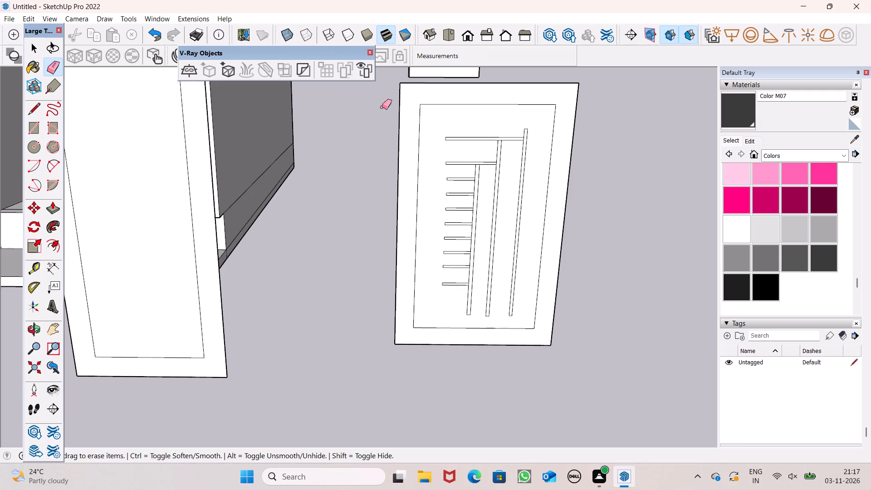
{"action": "scroll", "coordinate": [431, 131], "scroll_direction": "up", "scroll_amount": 5}
{"action": "scroll", "coordinate": [480, 178], "scroll_direction": "up", "scroll_amount": 13}
{"action": "left_click", "coordinate": [468, 147]}
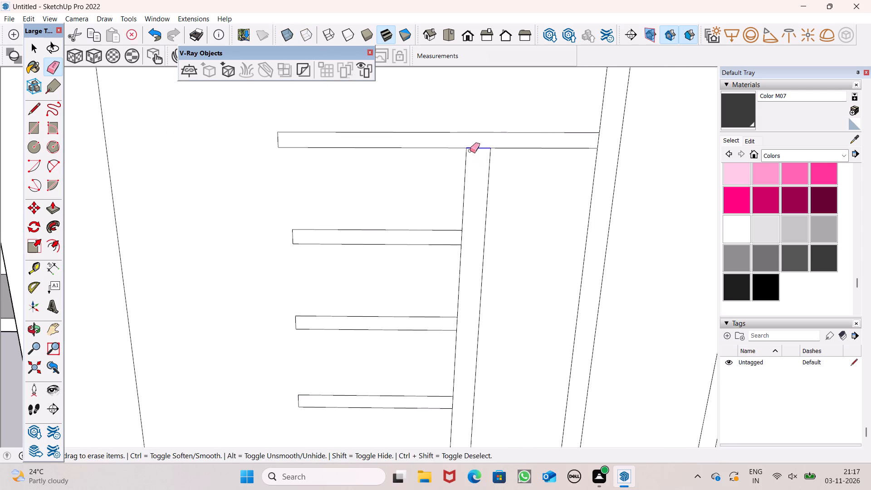
Erase the edges dividing the five upper short horizontal strips from the third upright strip.
{"action": "left_click_drag", "start_coordinate": [461, 240], "coordinate": [458, 235]}
{"action": "scroll", "coordinate": [458, 125], "scroll_direction": "down", "scroll_amount": 4}
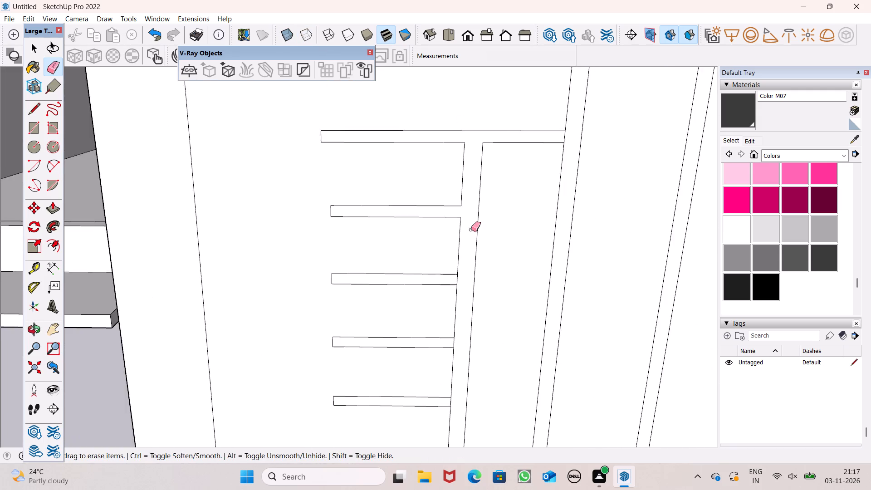
{"action": "scroll", "coordinate": [466, 265], "scroll_direction": "up", "scroll_amount": 6}
{"action": "left_click_drag", "start_coordinate": [448, 264], "coordinate": [453, 261]}
{"action": "scroll", "coordinate": [455, 213], "scroll_direction": "down", "scroll_amount": 6}
{"action": "scroll", "coordinate": [430, 305], "scroll_direction": "up", "scroll_amount": 4}
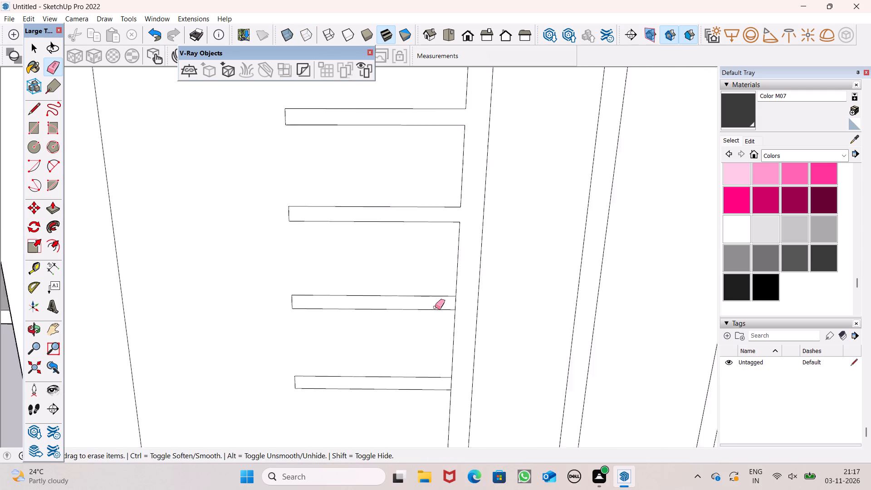
{"action": "scroll", "coordinate": [435, 307], "scroll_direction": "up", "scroll_amount": 2}
{"action": "left_click", "coordinate": [464, 299]}
{"action": "scroll", "coordinate": [469, 200], "scroll_direction": "down", "scroll_amount": 6}
{"action": "scroll", "coordinate": [467, 344], "scroll_direction": "up", "scroll_amount": 6}
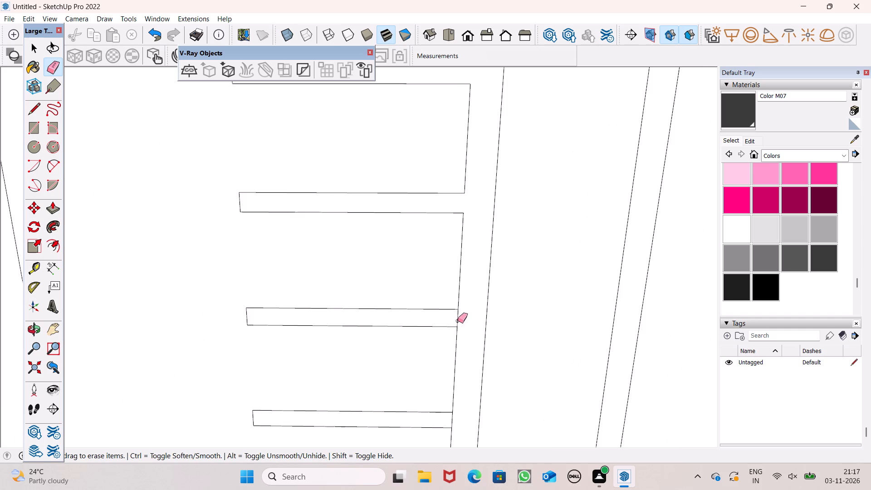
{"action": "left_click", "coordinate": [459, 319]}
{"action": "scroll", "coordinate": [485, 199], "scroll_direction": "down", "scroll_amount": 7}
{"action": "scroll", "coordinate": [525, 352], "scroll_direction": "up", "scroll_amount": 7}
{"action": "left_click_drag", "start_coordinate": [429, 299], "coordinate": [447, 294]}
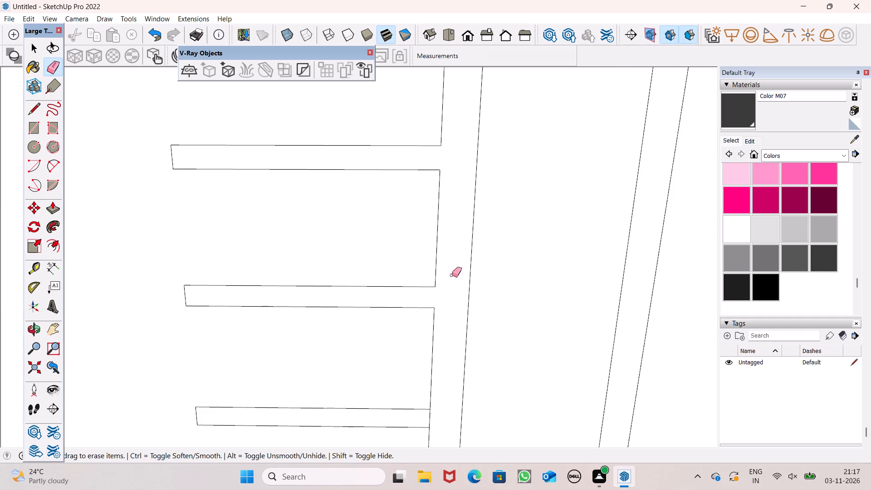
Erase the edges dividing the three lowest short horizontal strips from the third upright strip.
{"action": "scroll", "coordinate": [440, 196], "scroll_direction": "down", "scroll_amount": 7}
{"action": "scroll", "coordinate": [445, 366], "scroll_direction": "up", "scroll_amount": 6}
{"action": "left_click", "coordinate": [423, 308]}
{"action": "scroll", "coordinate": [430, 215], "scroll_direction": "down", "scroll_amount": 1}
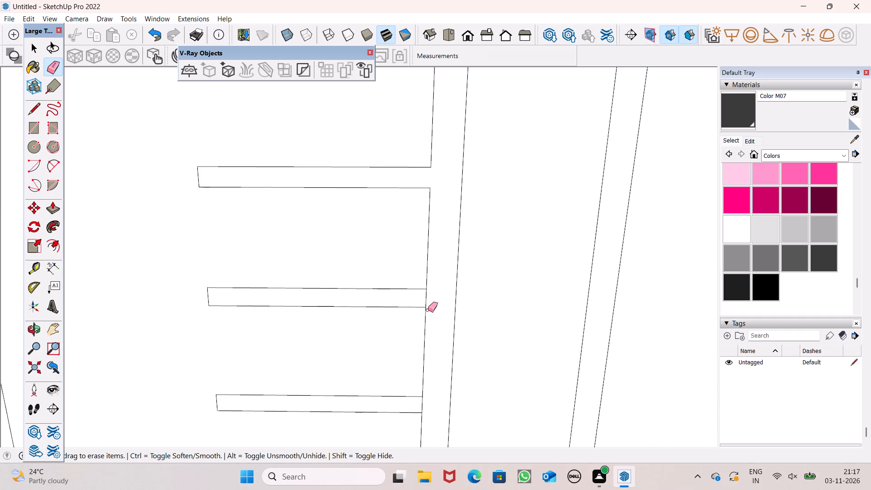
{"action": "left_click", "coordinate": [428, 300]}
{"action": "scroll", "coordinate": [435, 213], "scroll_direction": "down", "scroll_amount": 7}
{"action": "scroll", "coordinate": [427, 339], "scroll_direction": "up", "scroll_amount": 6}
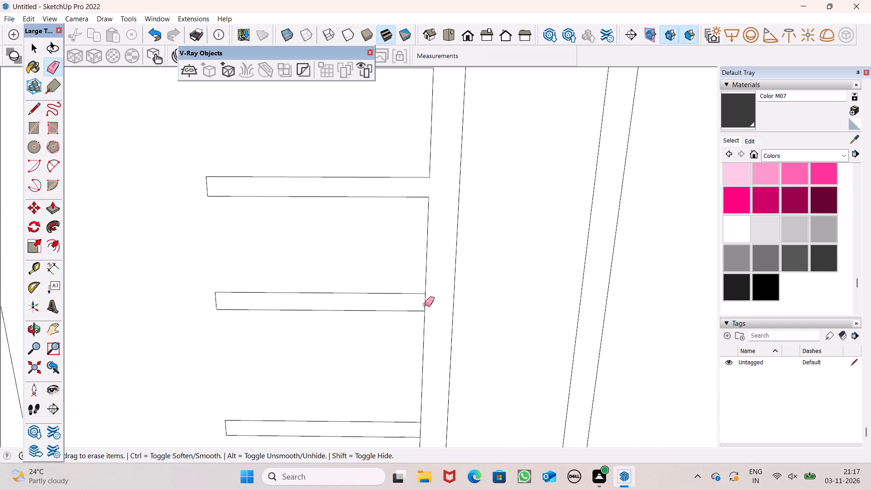
{"action": "left_click", "coordinate": [424, 304]}
{"action": "scroll", "coordinate": [437, 223], "scroll_direction": "down", "scroll_amount": 5}
{"action": "scroll", "coordinate": [423, 292], "scroll_direction": "up", "scroll_amount": 6}
{"action": "left_click_drag", "start_coordinate": [435, 269], "coordinate": [429, 262]}
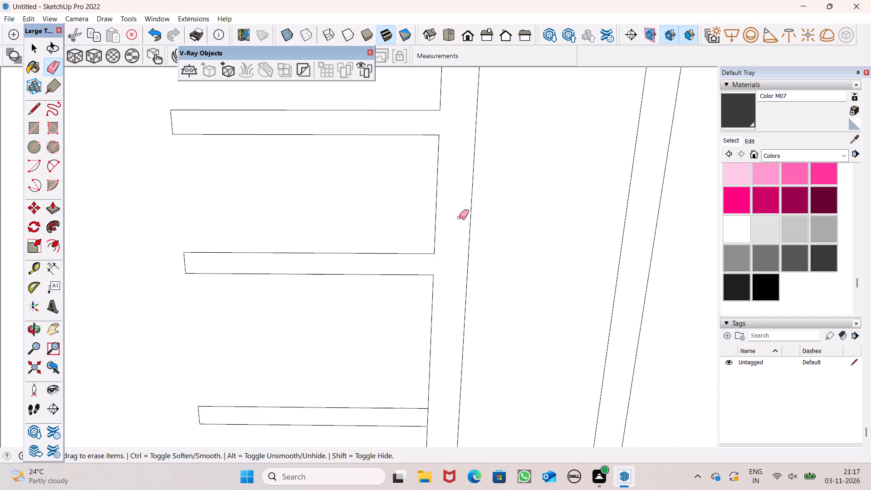
{"action": "scroll", "coordinate": [471, 193], "scroll_direction": "down", "scroll_amount": 6}
{"action": "scroll", "coordinate": [461, 334], "scroll_direction": "up", "scroll_amount": 6}
{"action": "left_click_drag", "start_coordinate": [428, 329], "coordinate": [434, 328]}
{"action": "scroll", "coordinate": [385, 277], "scroll_direction": "down", "scroll_amount": 9}
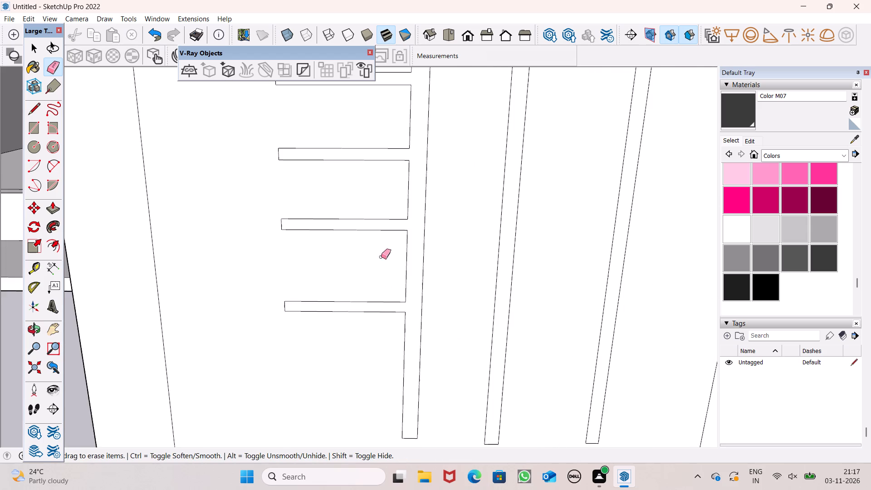
Erase the dividing edges where the two long horizontal strips meet the first and second upright strips.
{"action": "scroll", "coordinate": [381, 257], "scroll_direction": "down", "scroll_amount": 12}
{"action": "scroll", "coordinate": [366, 0], "scroll_direction": "up", "scroll_amount": 1}
{"action": "scroll", "coordinate": [386, 76], "scroll_direction": "up", "scroll_amount": 7}
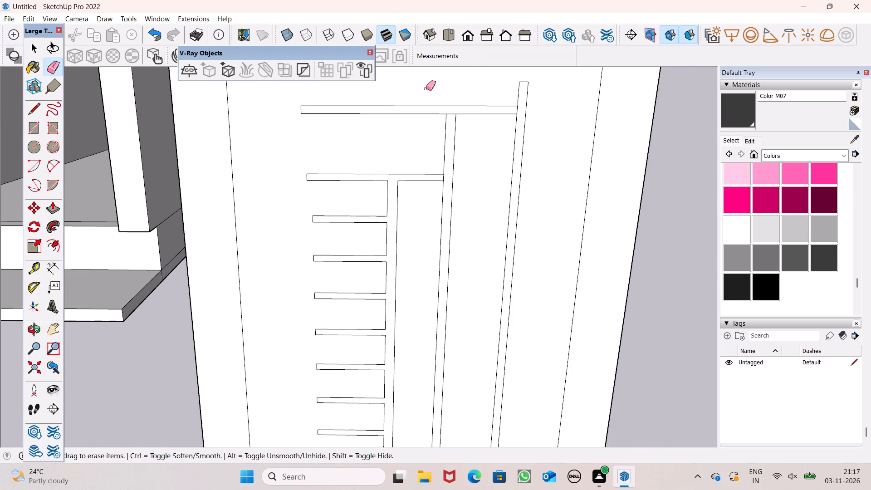
{"action": "scroll", "coordinate": [449, 103], "scroll_direction": "up", "scroll_amount": 5}
{"action": "left_click", "coordinate": [457, 116]}
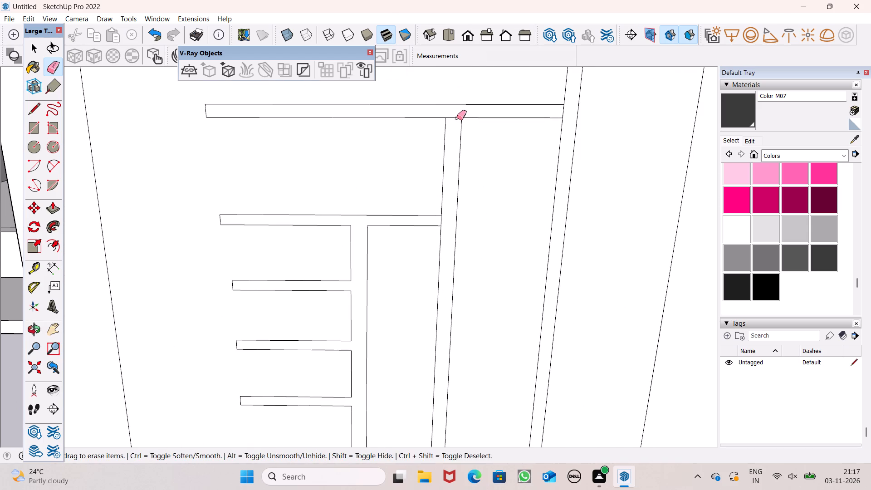
{"action": "scroll", "coordinate": [454, 206], "scroll_direction": "up", "scroll_amount": 4}
{"action": "left_click_drag", "start_coordinate": [434, 225], "coordinate": [441, 223]}
{"action": "scroll", "coordinate": [426, 237], "scroll_direction": "down", "scroll_amount": 5}
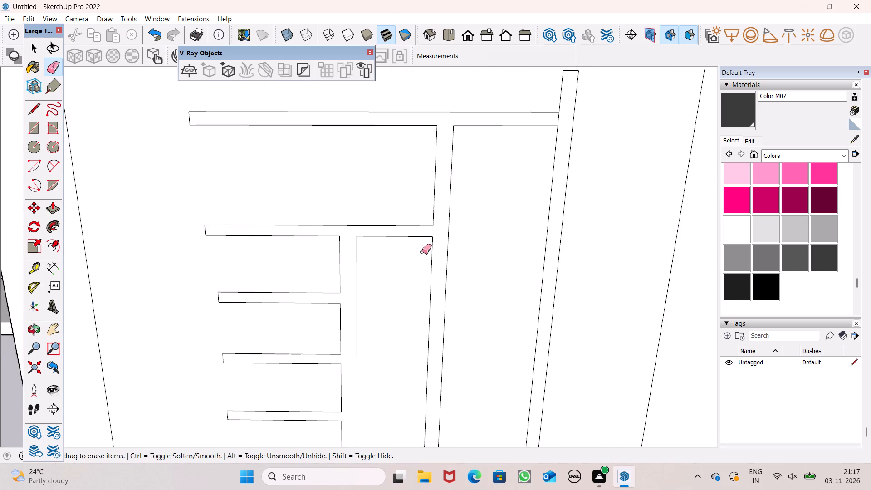
{"action": "scroll", "coordinate": [531, 107], "scroll_direction": "up", "scroll_amount": 3}
{"action": "left_click_drag", "start_coordinate": [555, 140], "coordinate": [550, 141]}
{"action": "scroll", "coordinate": [553, 104], "scroll_direction": "down", "scroll_amount": 6}
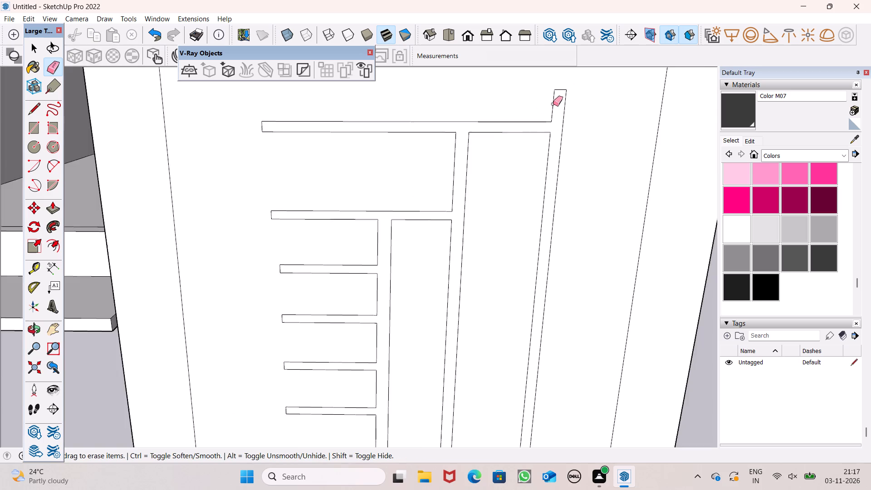
{"action": "key", "text": "space"}
Examine the merged strip pattern within the panel's inner border from several angles.
{"action": "scroll", "coordinate": [541, 100], "scroll_direction": "down", "scroll_amount": 7}
{"action": "scroll", "coordinate": [542, 164], "scroll_direction": "down", "scroll_amount": 3}
{"action": "middle_click_drag", "start_coordinate": [548, 186], "coordinate": [548, 216]}
{"action": "scroll", "coordinate": [548, 216], "scroll_direction": "up", "scroll_amount": 1}
{"action": "scroll", "coordinate": [497, 167], "scroll_direction": "up", "scroll_amount": 1}
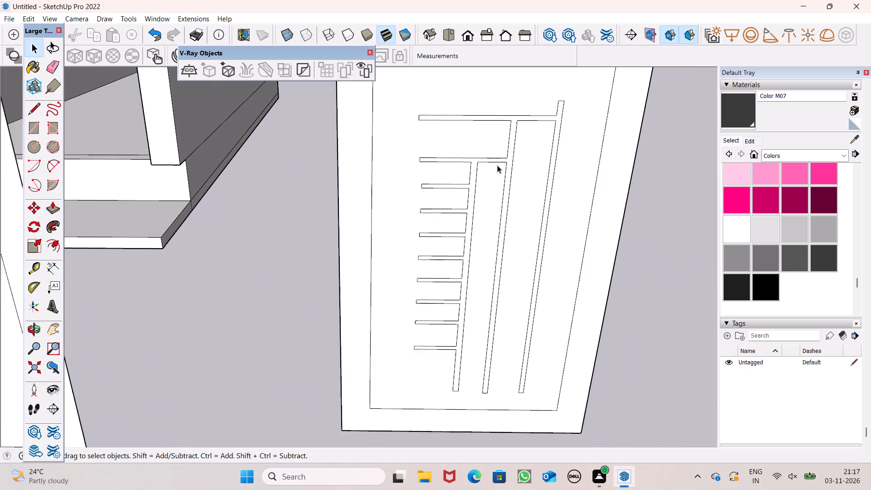
{"action": "scroll", "coordinate": [497, 165], "scroll_direction": "up", "scroll_amount": 1}
{"action": "middle_click_drag", "start_coordinate": [548, 216], "coordinate": [547, 196]}
{"action": "scroll", "coordinate": [539, 187], "scroll_direction": "down", "scroll_amount": 2}
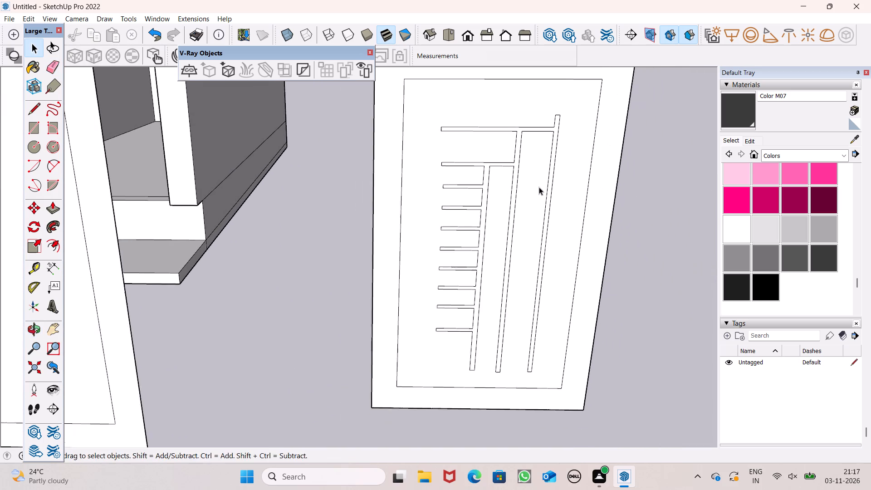
{"action": "scroll", "coordinate": [539, 187], "scroll_direction": "down", "scroll_amount": 1}
{"action": "middle_click_drag", "start_coordinate": [549, 185], "coordinate": [553, 165]}
{"action": "scroll", "coordinate": [551, 78], "scroll_direction": "up", "scroll_amount": 2}
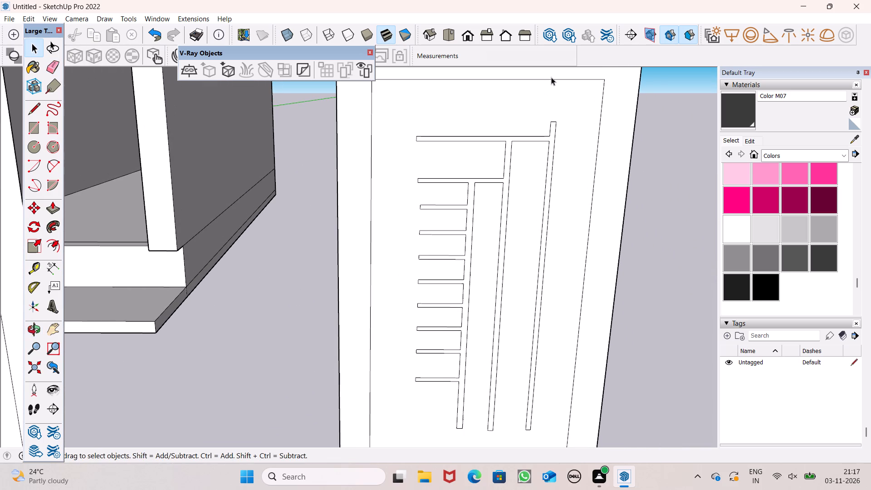
{"action": "scroll", "coordinate": [551, 77], "scroll_direction": "up", "scroll_amount": 2}
{"action": "scroll", "coordinate": [552, 105], "scroll_direction": "down", "scroll_amount": 5}
{"action": "middle_click_drag", "start_coordinate": [555, 170], "coordinate": [554, 143]}
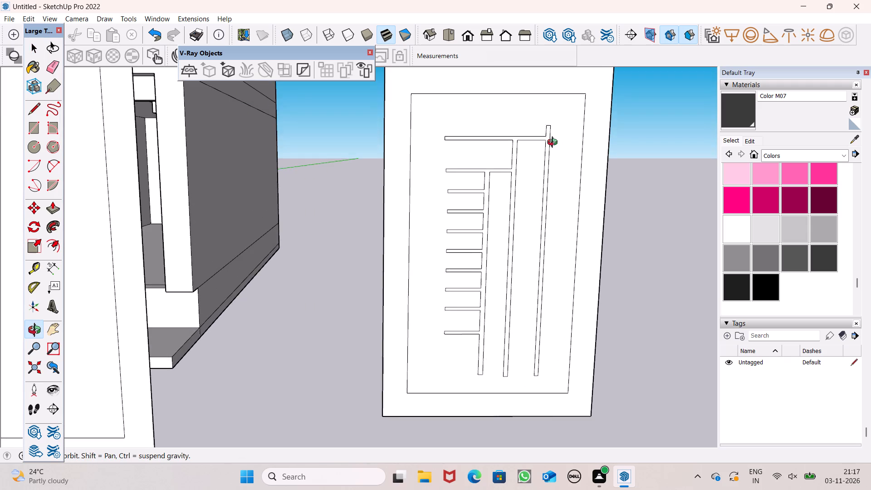
{"action": "middle_click_drag", "start_coordinate": [554, 143], "coordinate": [528, 138]}
Extend both sides of the first upright strip with lines about 4 1/4" long up to the inner border's top edge.
{"action": "left_click", "coordinate": [33, 113]}
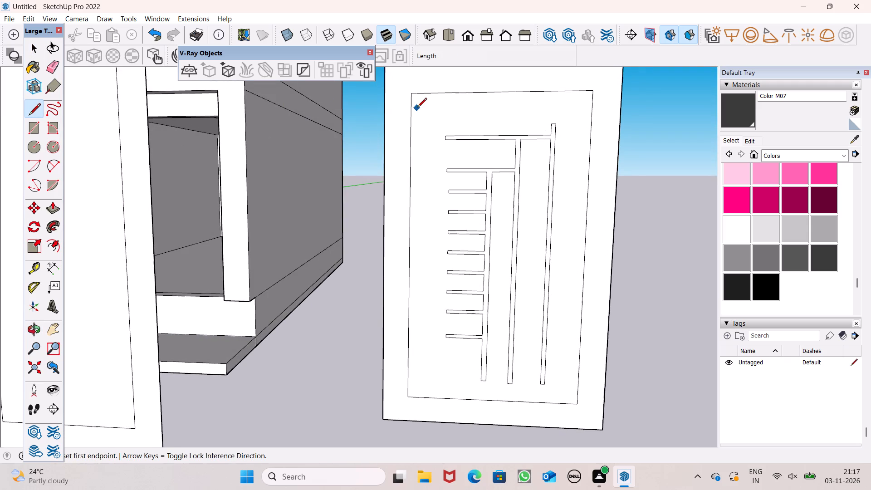
{"action": "scroll", "coordinate": [417, 108], "scroll_direction": "up", "scroll_amount": 3}
{"action": "key", "text": "space"}
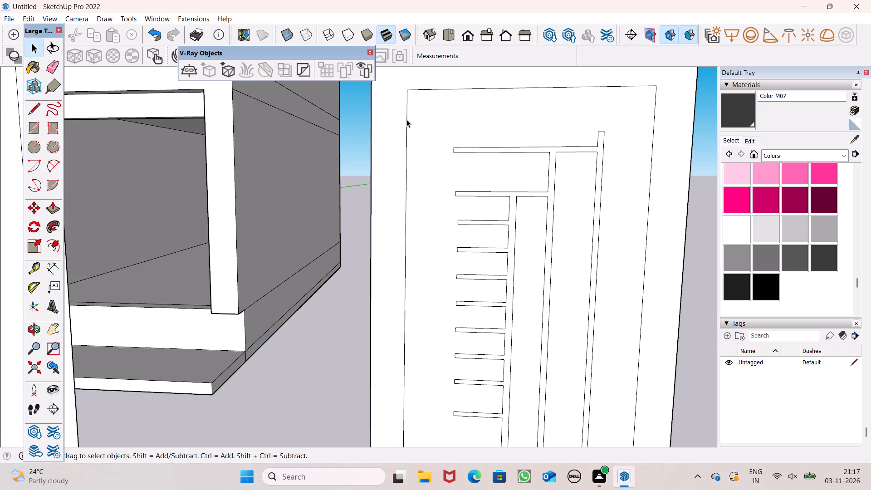
{"action": "scroll", "coordinate": [405, 120], "scroll_direction": "down", "scroll_amount": 2}
{"action": "middle_click_drag", "start_coordinate": [432, 152], "coordinate": [456, 171]}
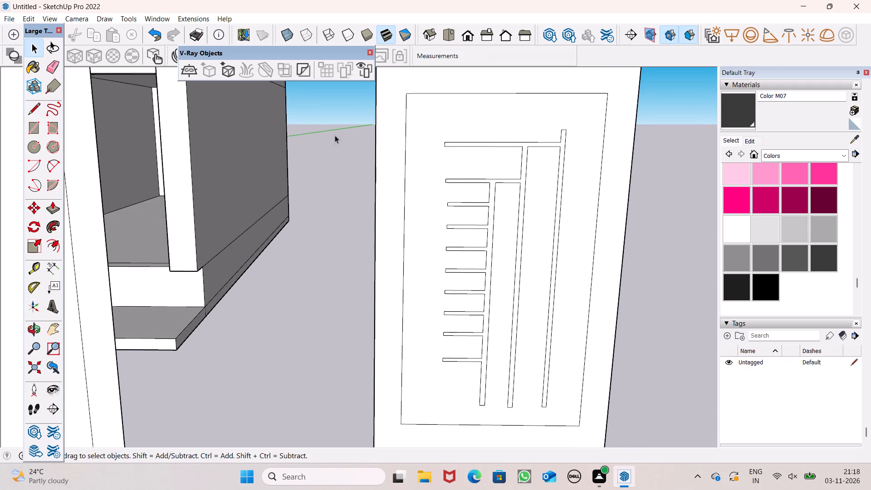
{"action": "left_click", "coordinate": [33, 111]}
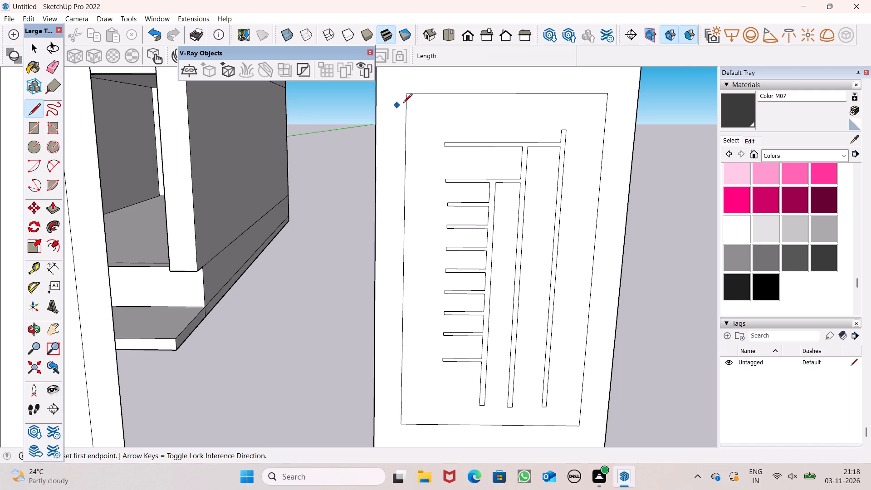
{"action": "scroll", "coordinate": [504, 92], "scroll_direction": "up", "scroll_amount": 6}
{"action": "left_click_drag", "start_coordinate": [592, 158], "coordinate": [584, 145]}
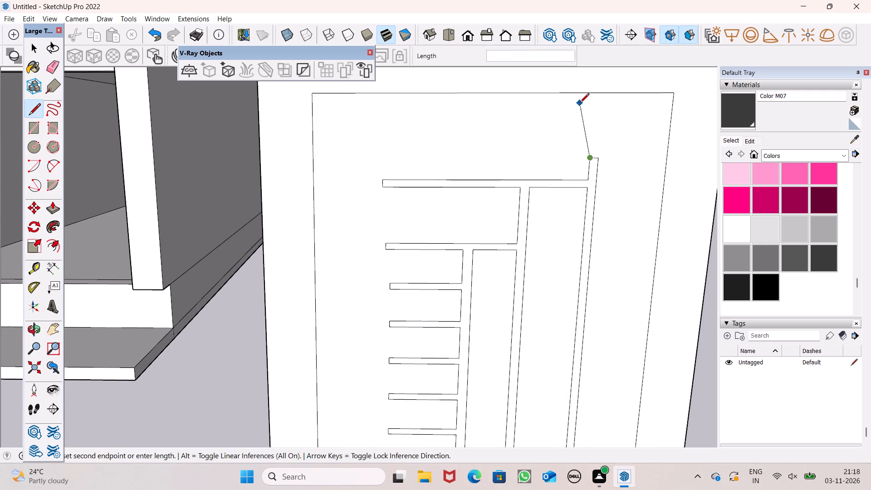
{"action": "left_click", "coordinate": [591, 95]}
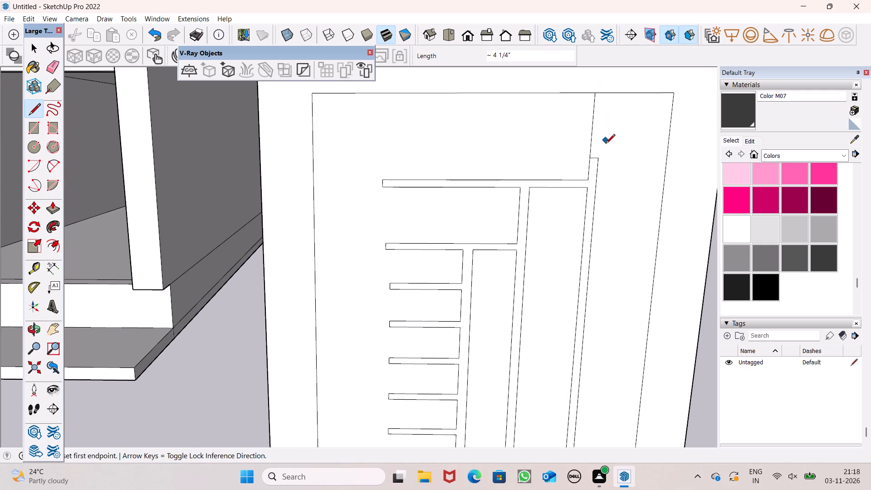
{"action": "left_click_drag", "start_coordinate": [597, 160], "coordinate": [597, 150]}
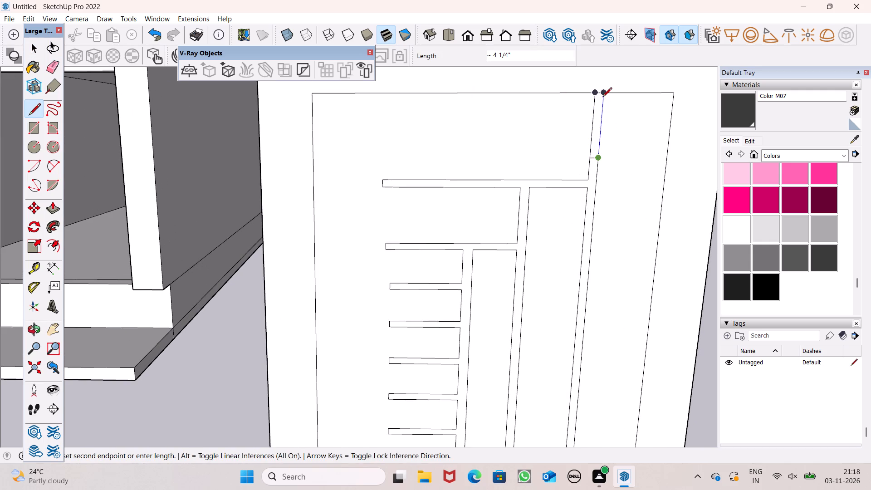
{"action": "left_click", "coordinate": [602, 96]}
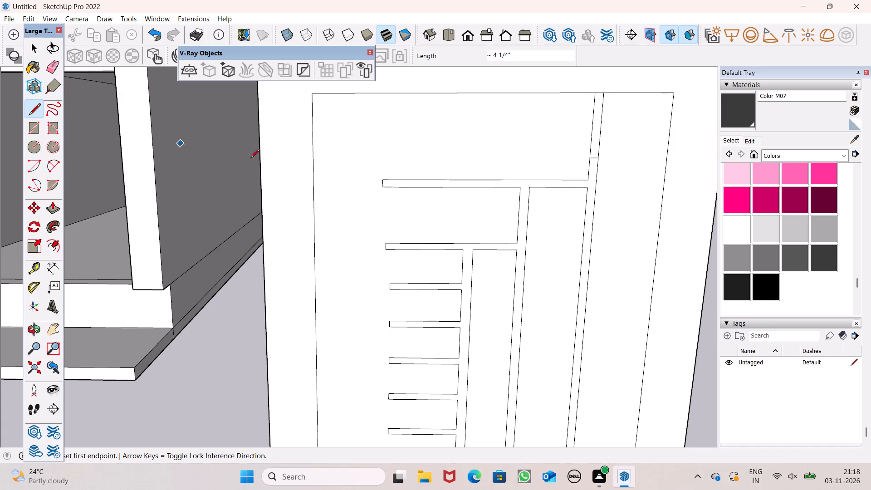
Draw a 9/16" line across the first upright strip, continuing the top edge of the first horizontal strip.
{"action": "scroll", "coordinate": [607, 168], "scroll_direction": "up", "scroll_amount": 4}
{"action": "left_click_drag", "start_coordinate": [577, 188], "coordinate": [582, 187]}
{"action": "left_click", "coordinate": [591, 187]}
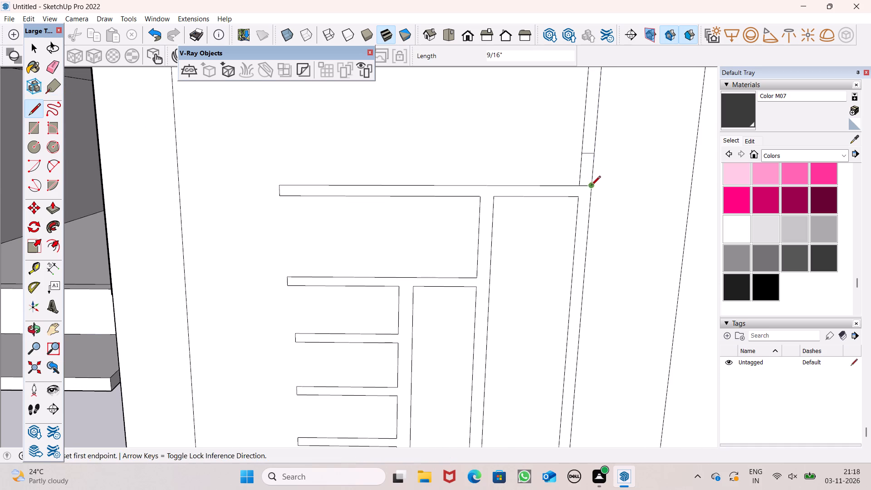
Erase the old end edge across the first upright strip just above the first horizontal strip.
{"action": "left_click", "coordinate": [62, 65]}
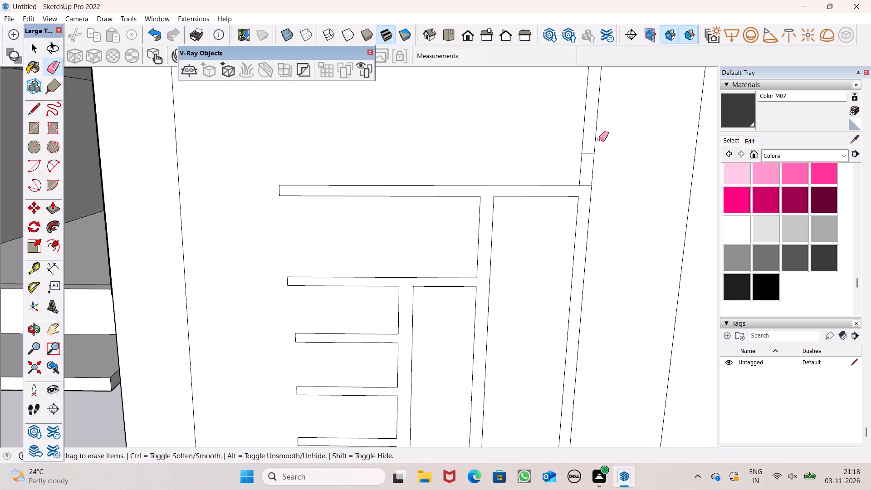
{"action": "scroll", "coordinate": [601, 139], "scroll_direction": "up", "scroll_amount": 2}
{"action": "left_click", "coordinate": [584, 157]}
{"action": "scroll", "coordinate": [484, 138], "scroll_direction": "down", "scroll_amount": 10}
{"action": "key", "text": "space"}
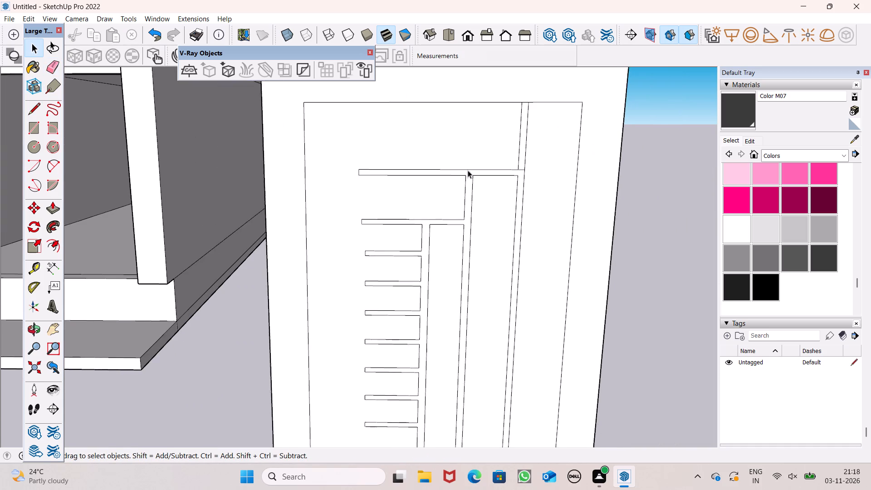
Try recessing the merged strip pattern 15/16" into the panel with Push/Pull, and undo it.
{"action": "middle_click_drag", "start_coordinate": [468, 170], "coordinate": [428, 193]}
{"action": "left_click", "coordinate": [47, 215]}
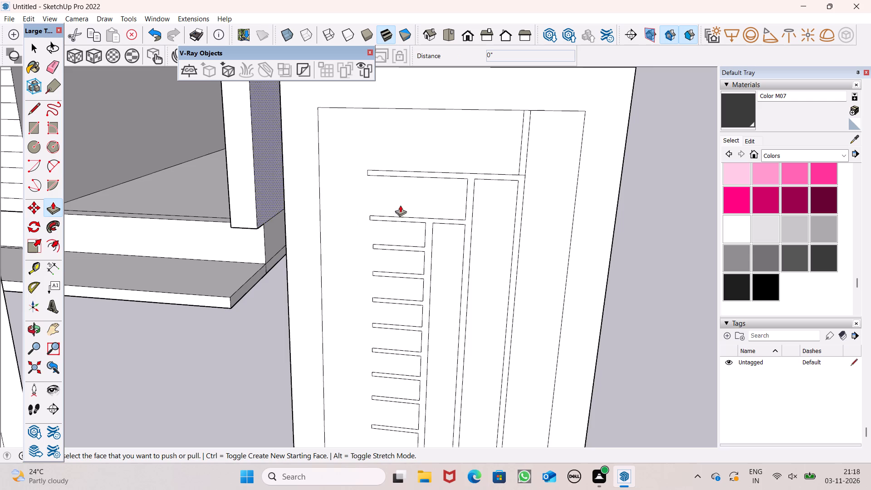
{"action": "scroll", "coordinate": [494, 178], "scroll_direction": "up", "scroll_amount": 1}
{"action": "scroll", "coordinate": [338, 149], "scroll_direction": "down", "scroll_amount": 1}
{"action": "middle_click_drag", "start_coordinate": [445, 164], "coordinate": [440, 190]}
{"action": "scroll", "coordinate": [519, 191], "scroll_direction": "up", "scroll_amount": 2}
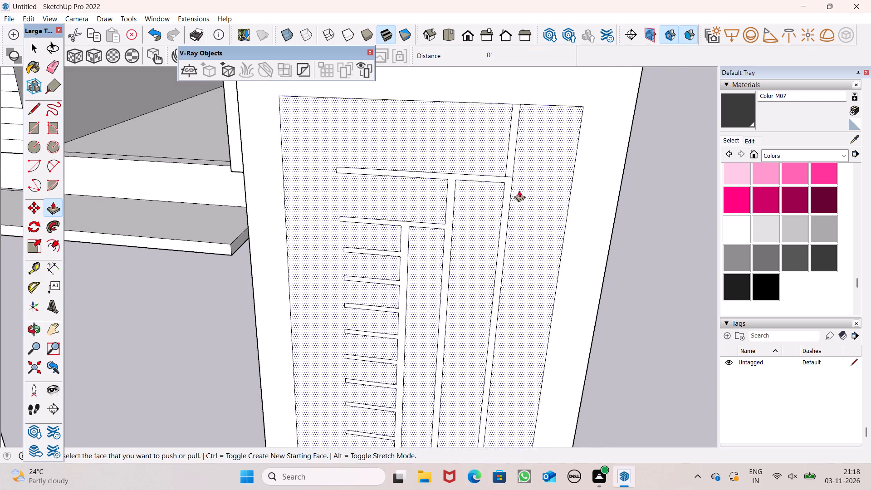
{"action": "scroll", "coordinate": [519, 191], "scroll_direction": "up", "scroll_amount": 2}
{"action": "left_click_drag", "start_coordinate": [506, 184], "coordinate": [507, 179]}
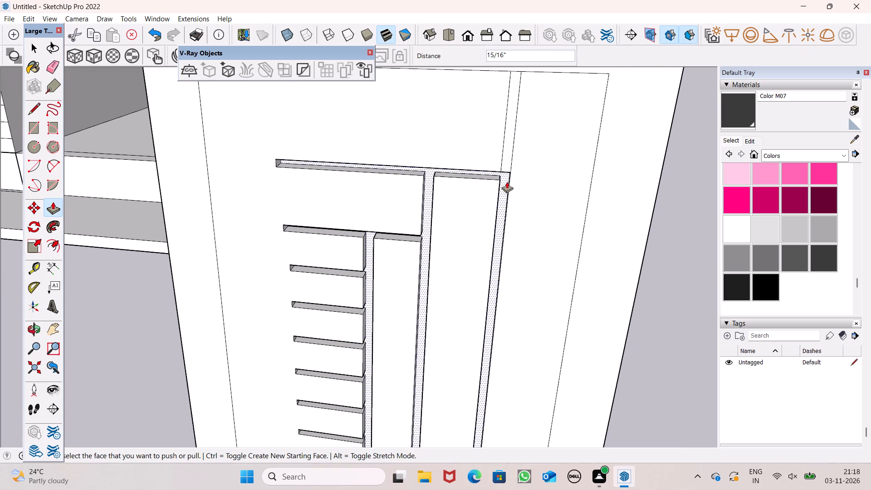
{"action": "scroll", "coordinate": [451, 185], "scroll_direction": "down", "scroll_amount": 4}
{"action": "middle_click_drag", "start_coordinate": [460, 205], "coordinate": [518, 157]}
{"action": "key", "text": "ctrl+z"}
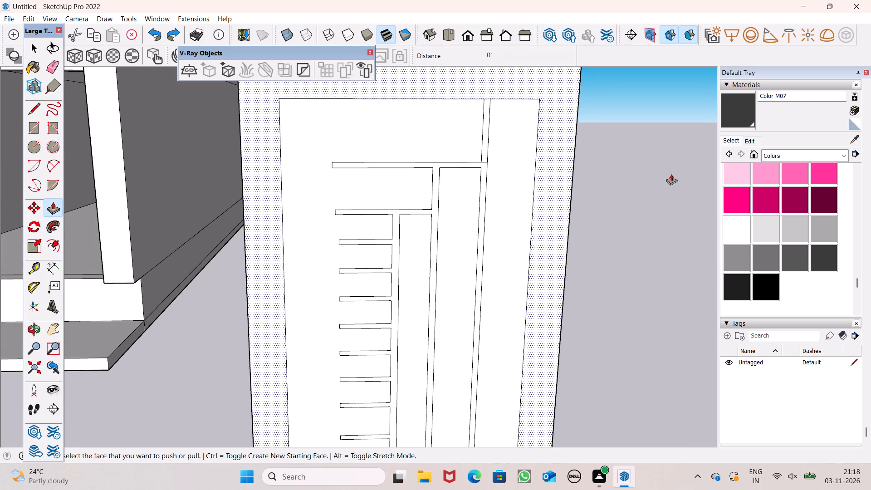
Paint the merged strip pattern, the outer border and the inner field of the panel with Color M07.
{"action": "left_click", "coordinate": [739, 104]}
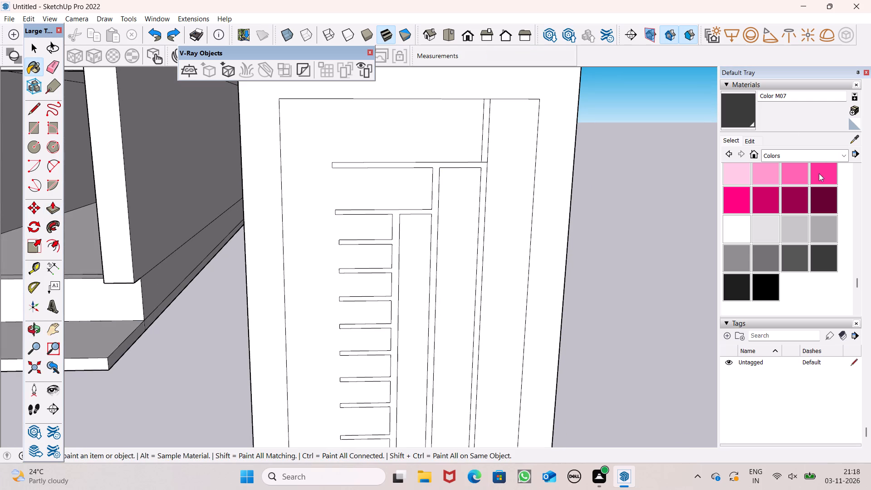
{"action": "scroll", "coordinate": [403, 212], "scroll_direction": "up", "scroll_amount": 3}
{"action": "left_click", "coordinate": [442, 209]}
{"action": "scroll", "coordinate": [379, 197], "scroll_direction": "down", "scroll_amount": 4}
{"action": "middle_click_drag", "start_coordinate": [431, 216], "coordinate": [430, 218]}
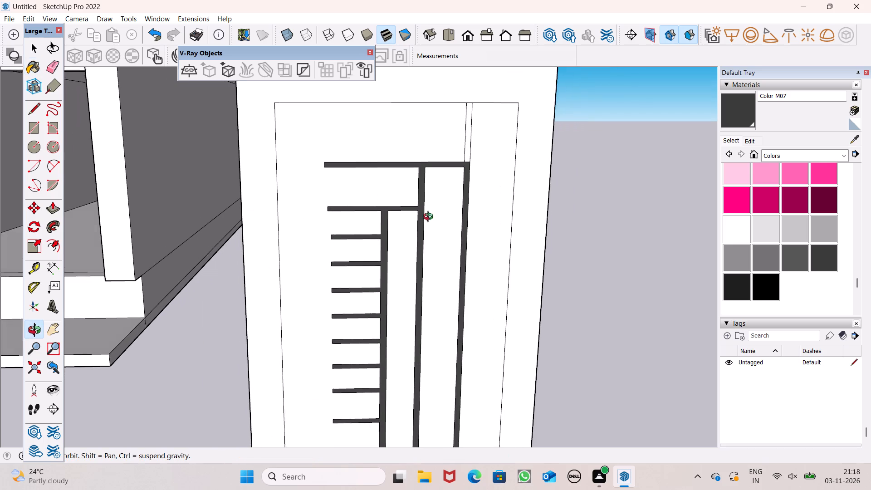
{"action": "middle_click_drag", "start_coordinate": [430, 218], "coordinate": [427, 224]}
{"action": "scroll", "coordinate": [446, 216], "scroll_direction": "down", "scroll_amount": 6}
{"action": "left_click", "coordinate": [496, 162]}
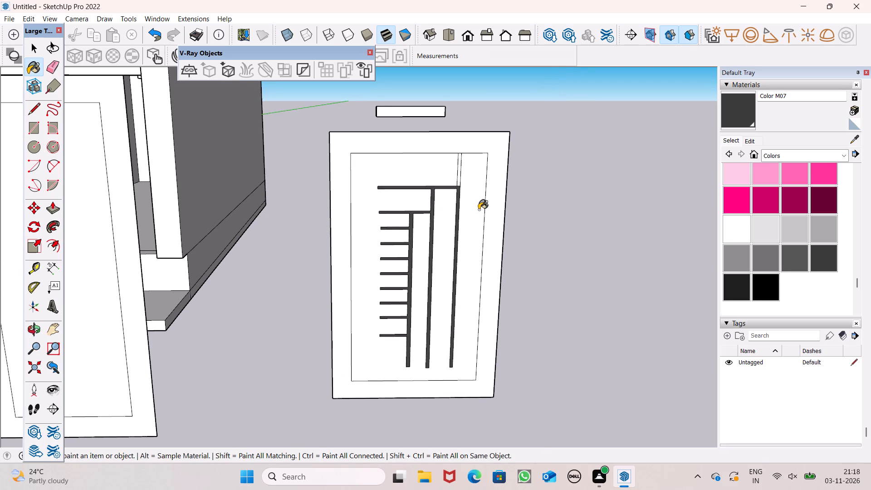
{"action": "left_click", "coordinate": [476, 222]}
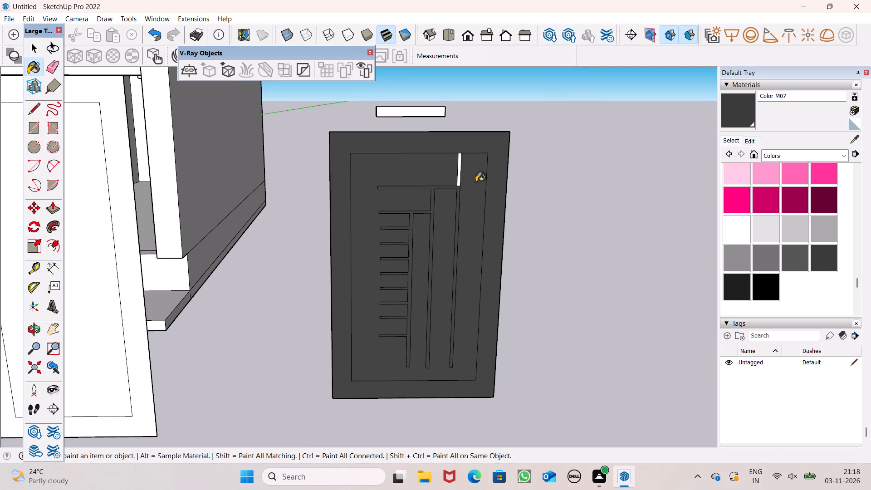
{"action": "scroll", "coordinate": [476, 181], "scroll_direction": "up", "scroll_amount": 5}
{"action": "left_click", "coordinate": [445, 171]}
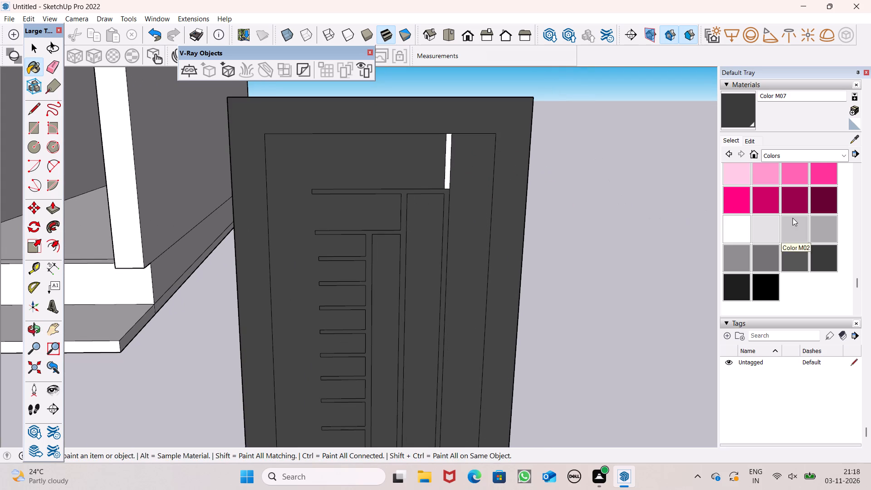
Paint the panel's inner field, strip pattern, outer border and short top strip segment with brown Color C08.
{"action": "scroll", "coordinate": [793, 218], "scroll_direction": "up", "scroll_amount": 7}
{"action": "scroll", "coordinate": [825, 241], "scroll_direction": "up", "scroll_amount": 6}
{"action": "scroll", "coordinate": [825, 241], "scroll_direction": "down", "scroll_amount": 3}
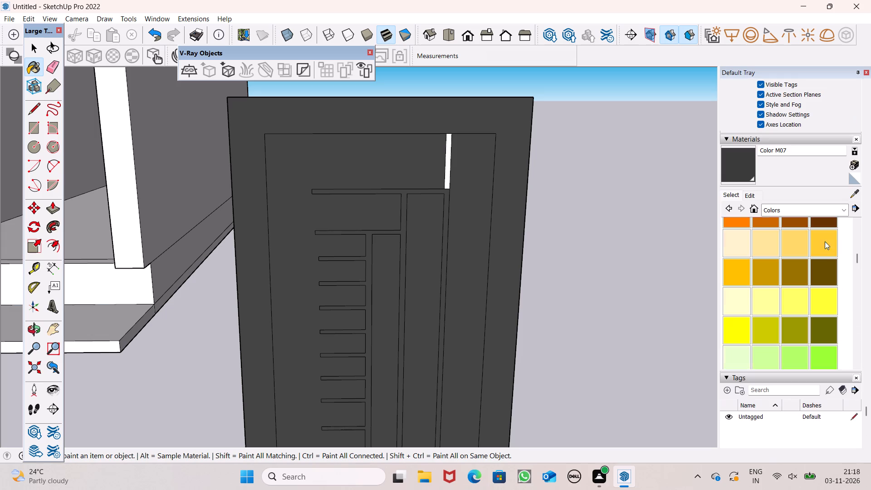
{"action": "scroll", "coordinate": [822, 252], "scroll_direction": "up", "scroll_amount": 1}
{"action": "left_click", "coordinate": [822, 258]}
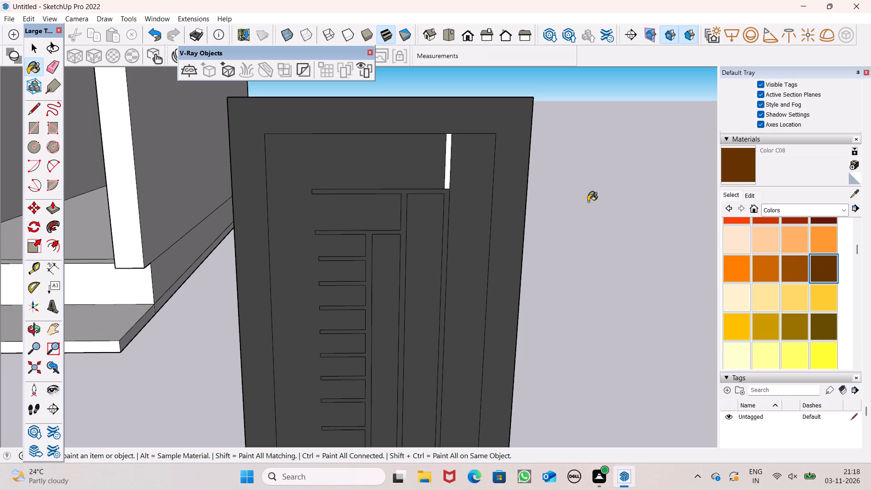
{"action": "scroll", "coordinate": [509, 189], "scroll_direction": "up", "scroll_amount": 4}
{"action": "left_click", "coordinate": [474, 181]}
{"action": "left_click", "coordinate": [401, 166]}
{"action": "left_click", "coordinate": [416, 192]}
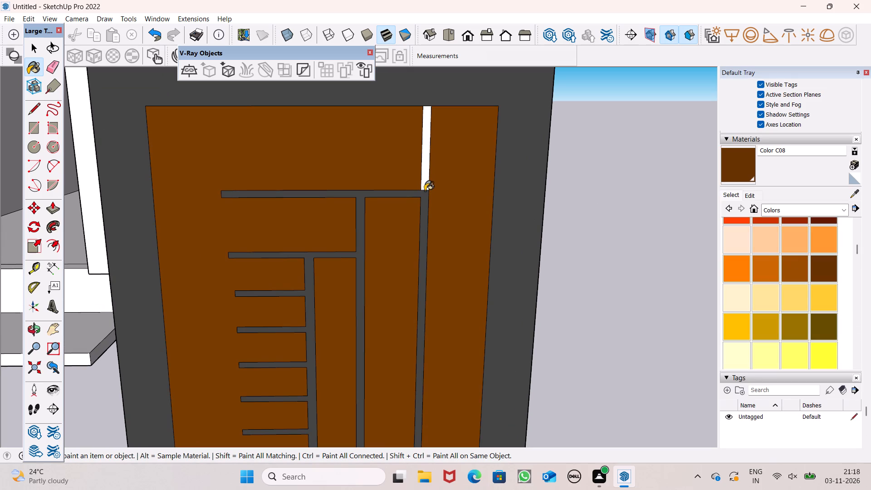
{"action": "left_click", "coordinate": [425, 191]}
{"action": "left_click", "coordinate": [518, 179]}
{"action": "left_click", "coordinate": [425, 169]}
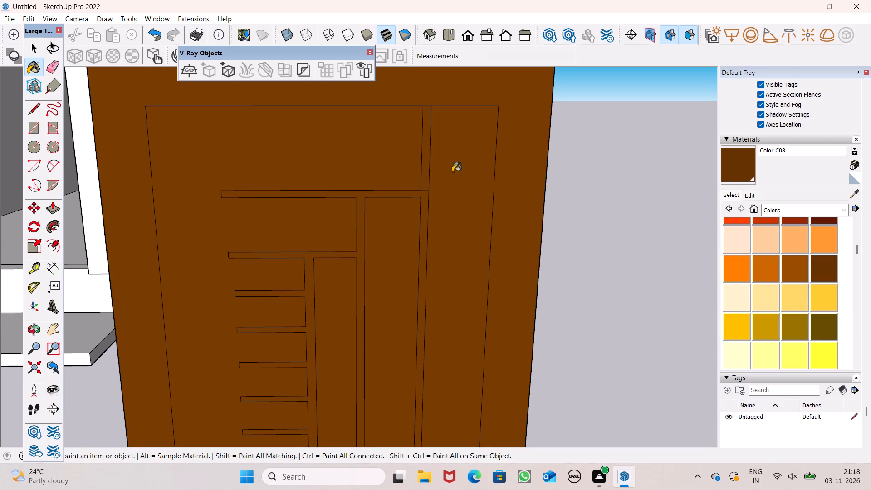
Choose Wood Veneer 01 from the Wood materials and paint the panel's inner field with it.
{"action": "scroll", "coordinate": [581, 203], "scroll_direction": "down", "scroll_amount": 1}
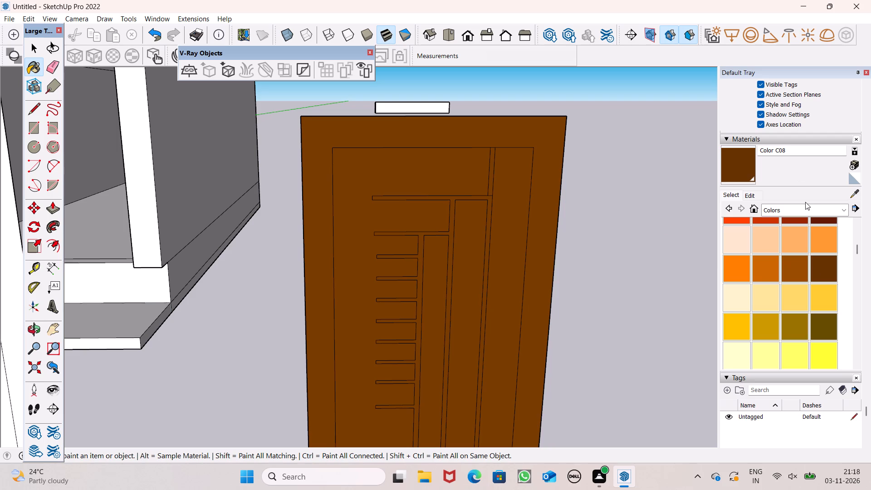
{"action": "left_click", "coordinate": [805, 203]}
{"action": "left_click", "coordinate": [797, 208]}
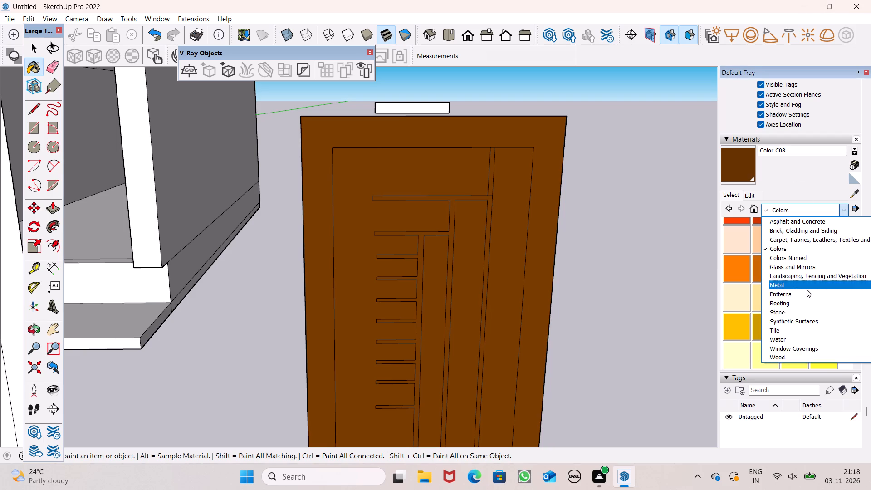
{"action": "left_click", "coordinate": [812, 363]}
{"action": "left_click", "coordinate": [765, 209]}
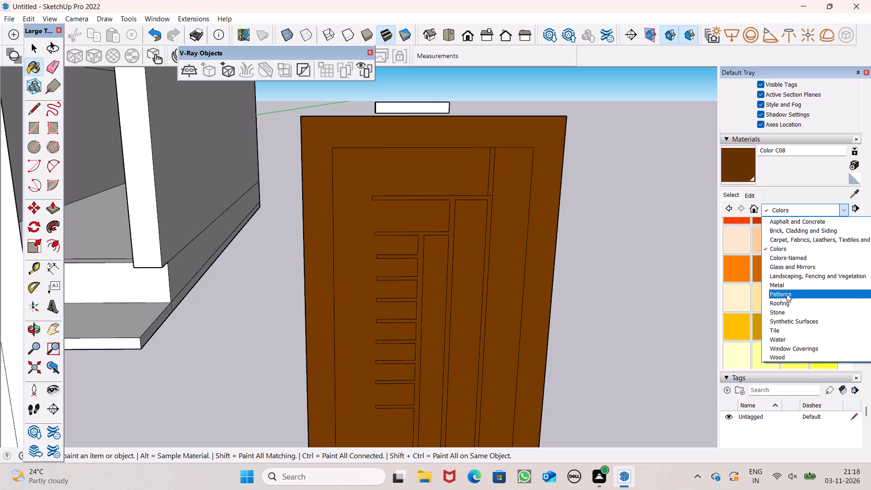
{"action": "left_click_drag", "start_coordinate": [788, 359], "coordinate": [788, 353]}
{"action": "left_click", "coordinate": [795, 293]}
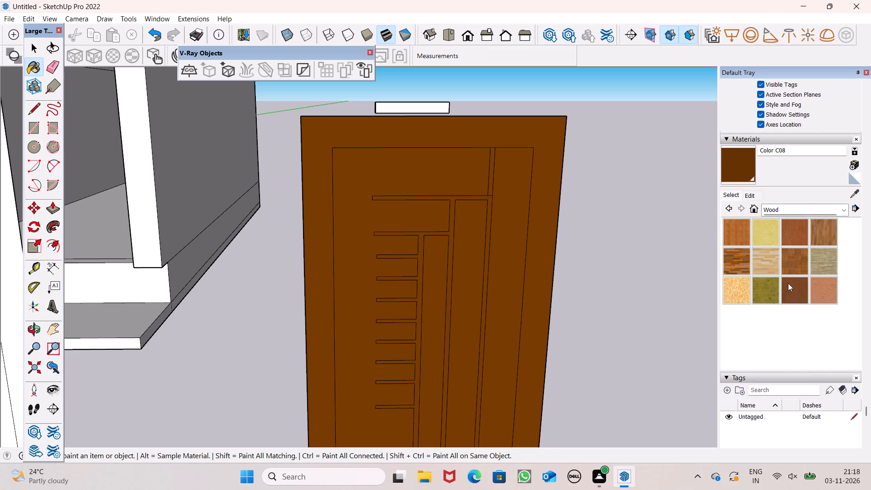
{"action": "left_click_drag", "start_coordinate": [438, 171], "coordinate": [440, 175]}
{"action": "left_click", "coordinate": [479, 213]}
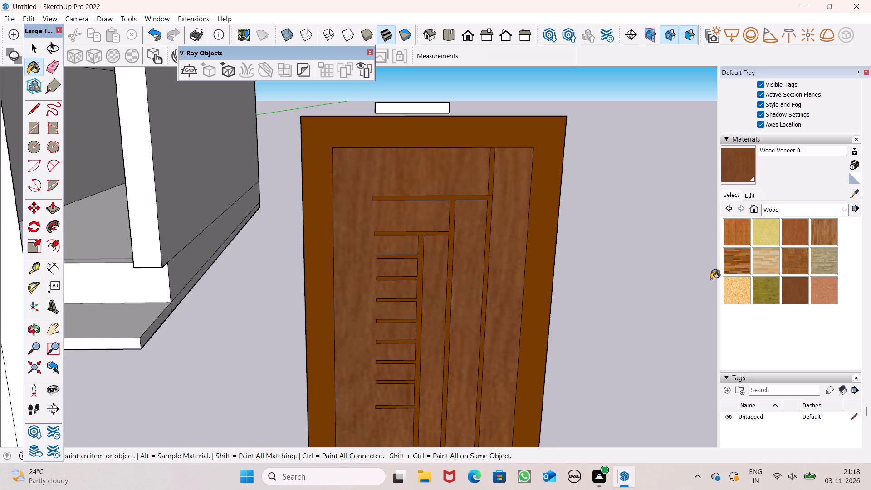
Paint the panel's outer border with Wood Veneer 01.
{"action": "left_click", "coordinate": [795, 295]}
{"action": "left_click", "coordinate": [457, 148]}
{"action": "left_click", "coordinate": [470, 167]}
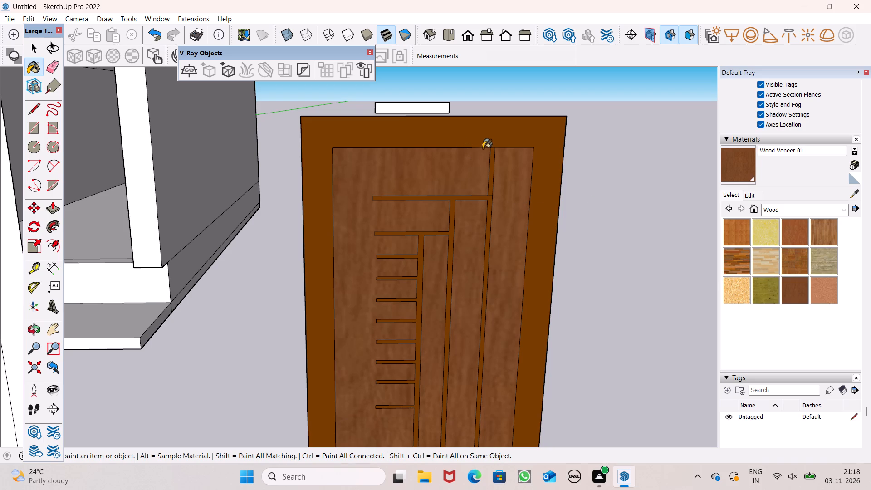
{"action": "left_click", "coordinate": [484, 140]}
{"action": "left_click", "coordinate": [522, 168]}
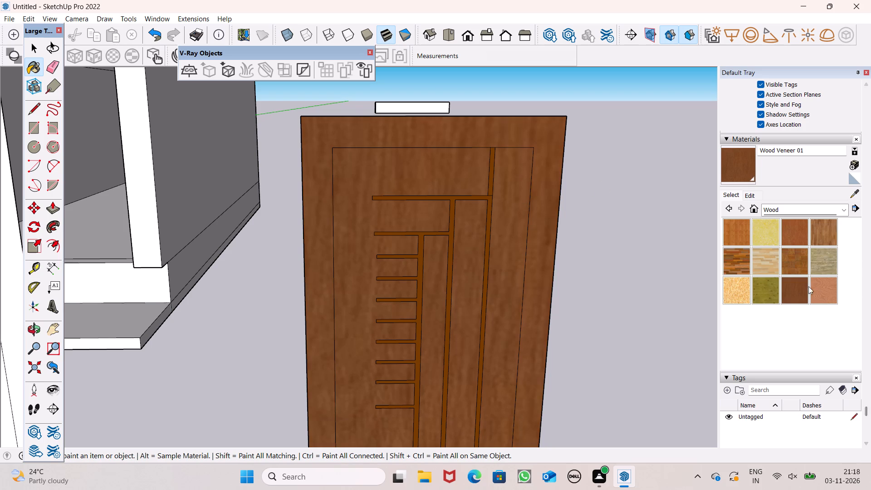
Paint the merged strip pattern inside the panel with Wood Veneer 01.
{"action": "left_click", "coordinate": [797, 286]}
{"action": "left_click", "coordinate": [514, 163]}
{"action": "left_click", "coordinate": [488, 171]}
{"action": "middle_click_drag", "start_coordinate": [639, 203], "coordinate": [675, 205]}
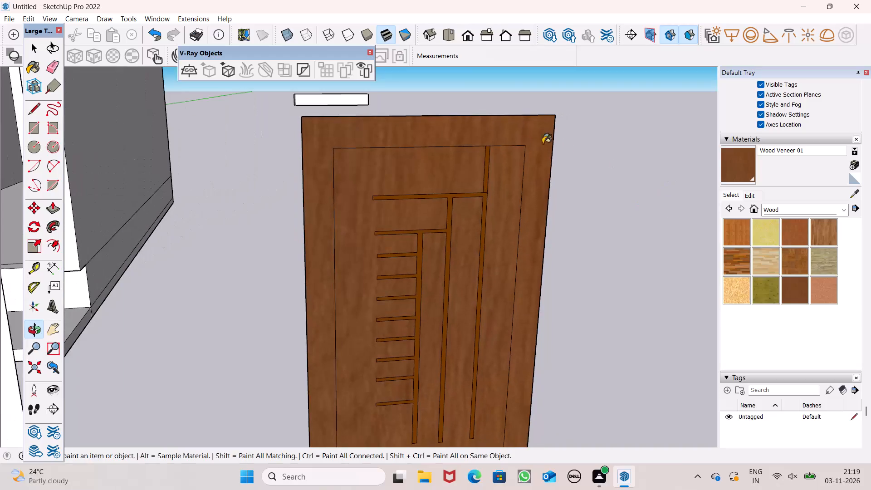
{"action": "scroll", "coordinate": [474, 94], "scroll_direction": "down", "scroll_amount": 8}
{"action": "scroll", "coordinate": [495, 176], "scroll_direction": "up", "scroll_amount": 1}
{"action": "middle_click_drag", "start_coordinate": [495, 176], "coordinate": [477, 195]}
{"action": "scroll", "coordinate": [437, 167], "scroll_direction": "up", "scroll_amount": 8}
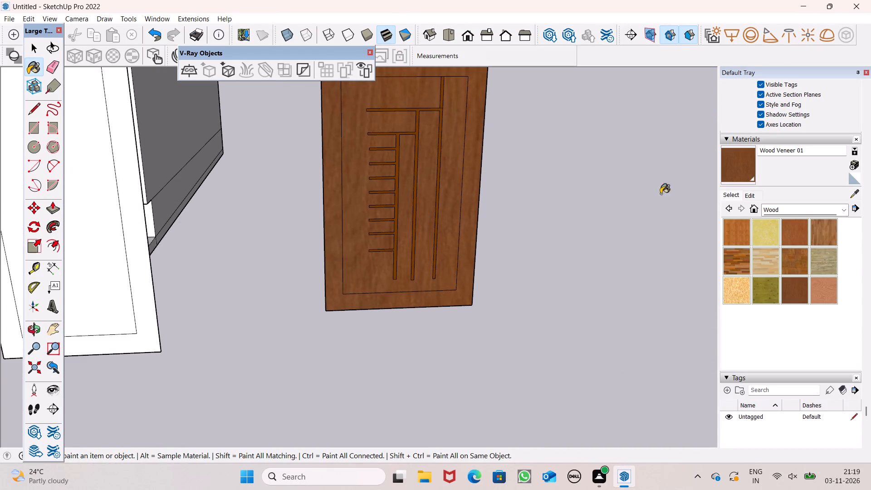
{"action": "left_click", "coordinate": [798, 296]}
{"action": "left_click_drag", "start_coordinate": [797, 295], "coordinate": [794, 291]}
{"action": "scroll", "coordinate": [460, 206], "scroll_direction": "up", "scroll_amount": 3}
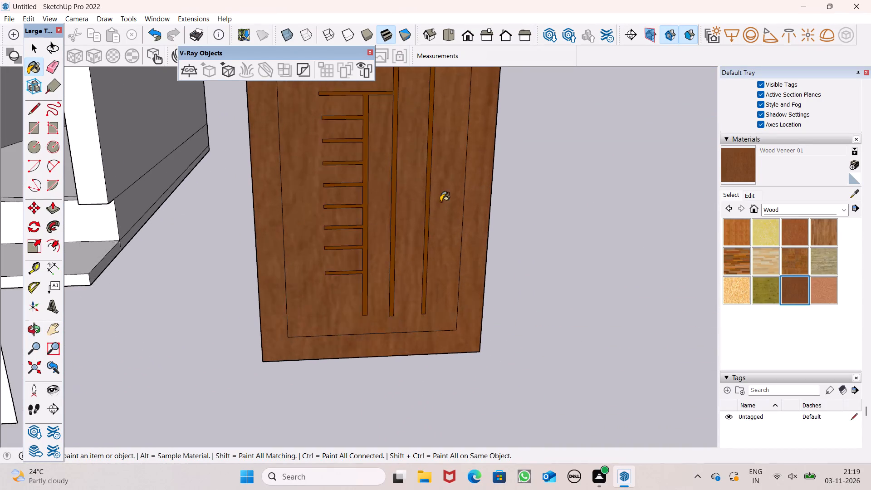
{"action": "scroll", "coordinate": [440, 201], "scroll_direction": "up", "scroll_amount": 4}
{"action": "left_click", "coordinate": [425, 195]}
{"action": "scroll", "coordinate": [437, 201], "scroll_direction": "down", "scroll_amount": 5}
{"action": "middle_click_drag", "start_coordinate": [457, 206], "coordinate": [447, 230]}
Edit the Wood Veneer 01 colour to a dark reddish brown of R 67, G 30, B 37.
{"action": "left_click", "coordinate": [748, 195]}
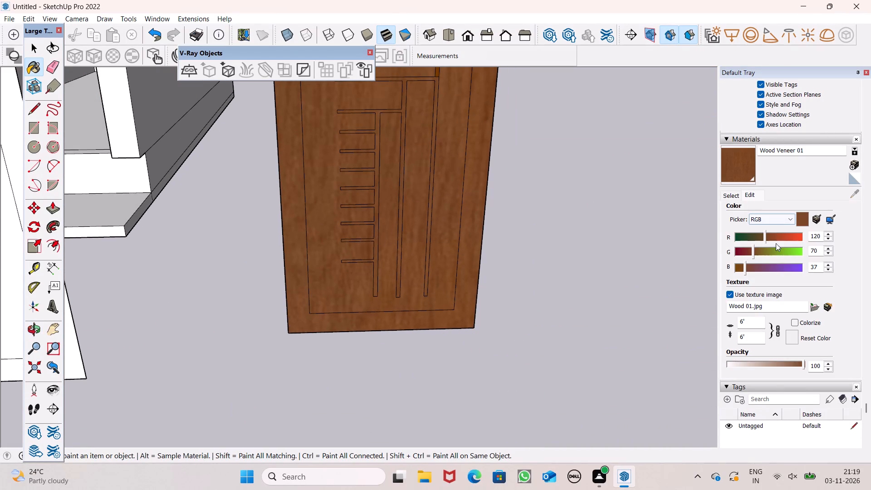
{"action": "left_click_drag", "start_coordinate": [752, 248], "coordinate": [749, 253]}
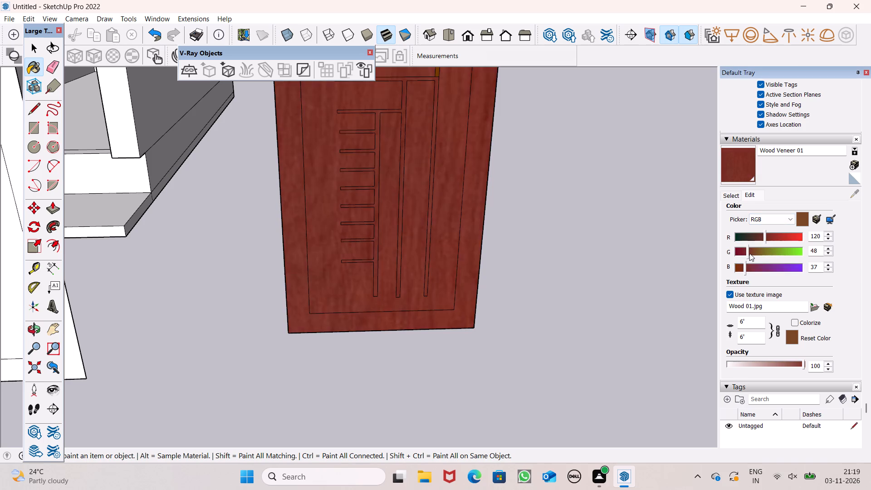
{"action": "left_click_drag", "start_coordinate": [749, 253], "coordinate": [755, 255]}
{"action": "left_click_drag", "start_coordinate": [758, 238], "coordinate": [751, 240]}
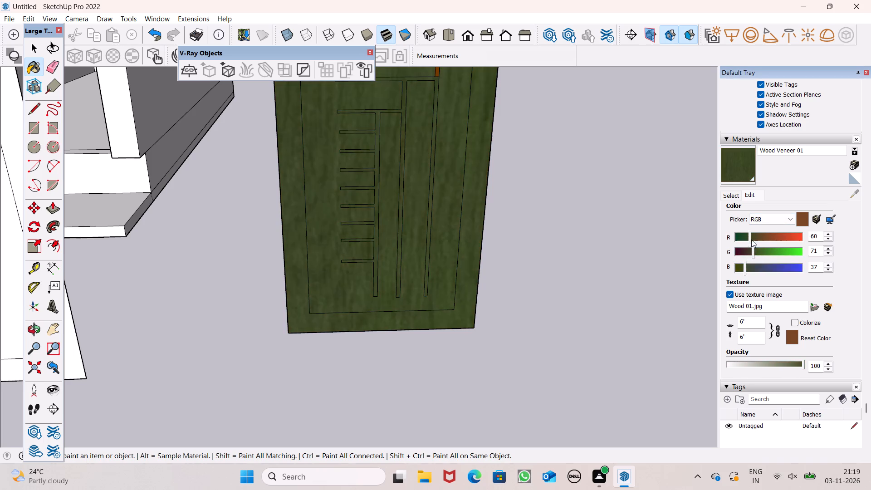
{"action": "left_click_drag", "start_coordinate": [751, 240], "coordinate": [760, 245]}
{"action": "left_click_drag", "start_coordinate": [759, 252], "coordinate": [745, 253]}
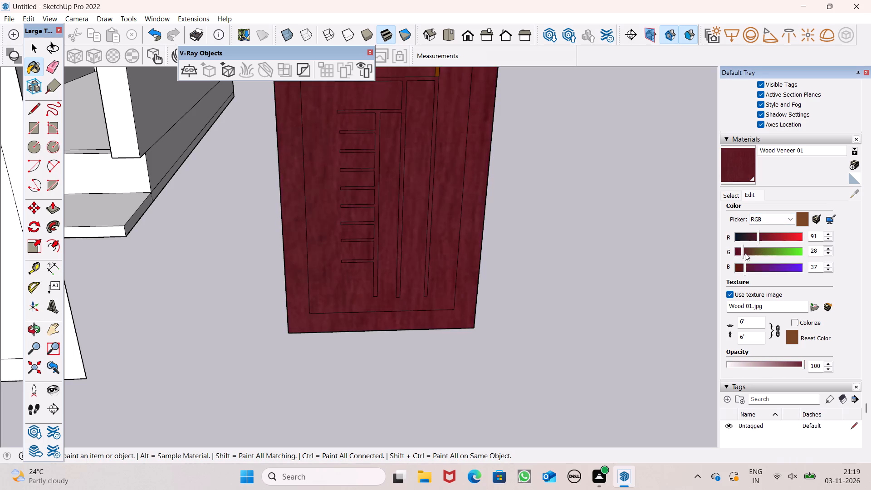
{"action": "left_click_drag", "start_coordinate": [745, 253], "coordinate": [745, 252]}
{"action": "left_click_drag", "start_coordinate": [751, 223], "coordinate": [746, 226]}
{"action": "left_click", "coordinate": [744, 235]}
{"action": "left_click_drag", "start_coordinate": [753, 237], "coordinate": [749, 238]}
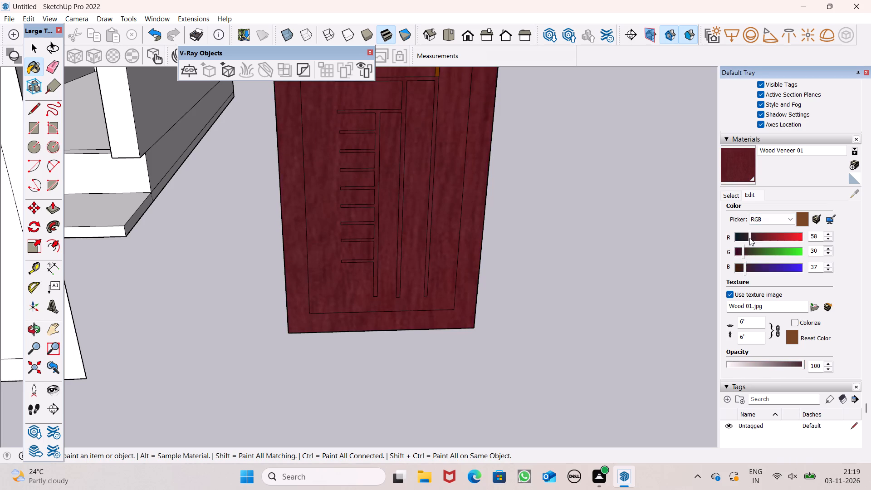
{"action": "left_click_drag", "start_coordinate": [749, 238], "coordinate": [753, 242]}
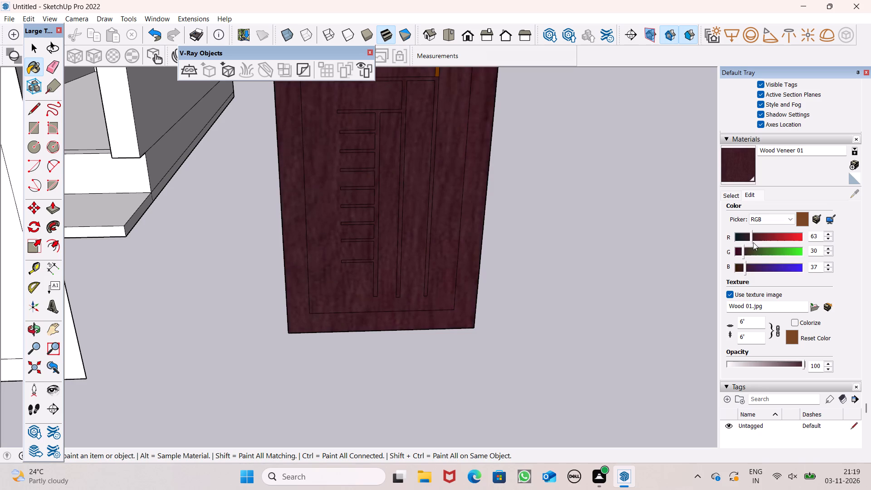
{"action": "left_click_drag", "start_coordinate": [753, 242], "coordinate": [754, 242]}
{"action": "key", "text": "space"}
Paint the short upright strip segment between the first horizontal strip and the inner border's top edge with Wood Veneer 01.
{"action": "scroll", "coordinate": [614, 160], "scroll_direction": "down", "scroll_amount": 5}
{"action": "middle_click_drag", "start_coordinate": [640, 188], "coordinate": [619, 156]}
{"action": "scroll", "coordinate": [525, 138], "scroll_direction": "up", "scroll_amount": 3}
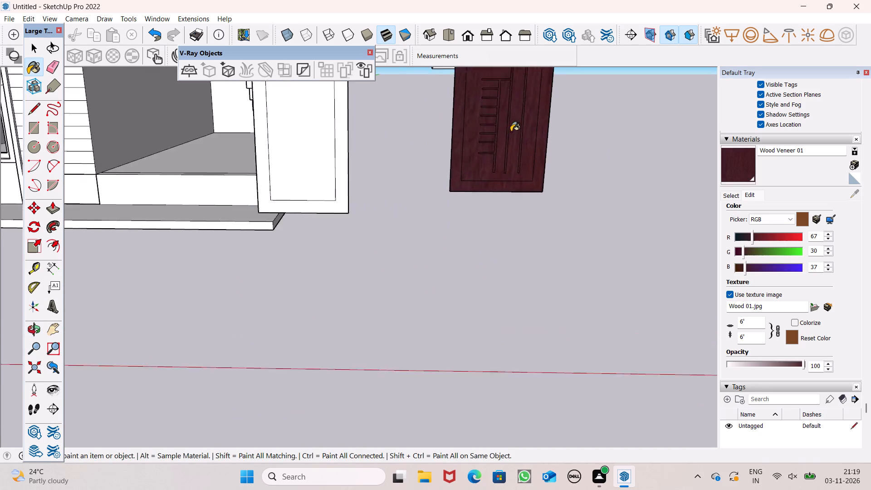
{"action": "scroll", "coordinate": [511, 132], "scroll_direction": "up", "scroll_amount": 3}
{"action": "scroll", "coordinate": [500, 134], "scroll_direction": "down", "scroll_amount": 6}
{"action": "middle_click_drag", "start_coordinate": [489, 168], "coordinate": [502, 225]}
{"action": "scroll", "coordinate": [500, 226], "scroll_direction": "up", "scroll_amount": 9}
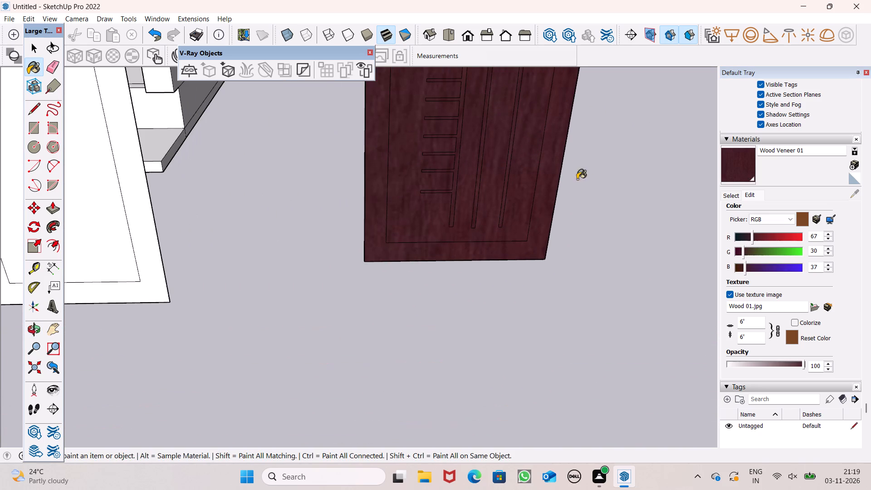
{"action": "scroll", "coordinate": [493, 245], "scroll_direction": "down", "scroll_amount": 5}
{"action": "scroll", "coordinate": [526, 136], "scroll_direction": "up", "scroll_amount": 5}
{"action": "scroll", "coordinate": [525, 187], "scroll_direction": "up", "scroll_amount": 1}
{"action": "middle_click_drag", "start_coordinate": [526, 188], "coordinate": [518, 215]}
{"action": "scroll", "coordinate": [510, 210], "scroll_direction": "down", "scroll_amount": 6}
{"action": "scroll", "coordinate": [538, 125], "scroll_direction": "up", "scroll_amount": 15}
{"action": "left_click", "coordinate": [480, 152]}
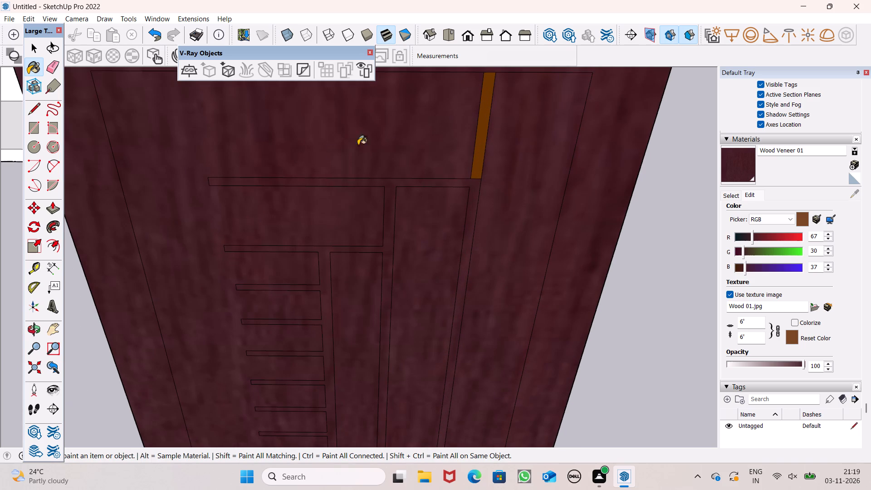
Recess the merged strip pattern into the wood-painted panel with Push/Pull.
{"action": "left_click_drag", "start_coordinate": [50, 207], "coordinate": [73, 206]}
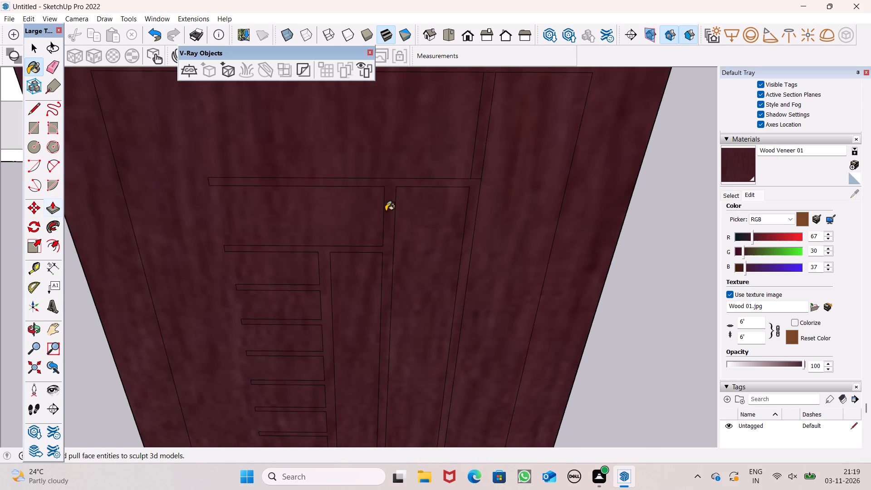
{"action": "left_click_drag", "start_coordinate": [469, 193], "coordinate": [472, 186]}
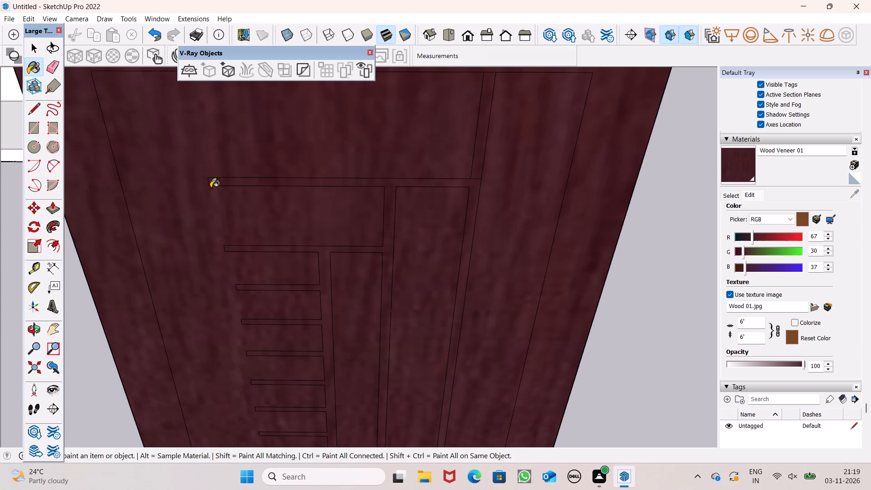
{"action": "left_click_drag", "start_coordinate": [55, 216], "coordinate": [55, 211]}
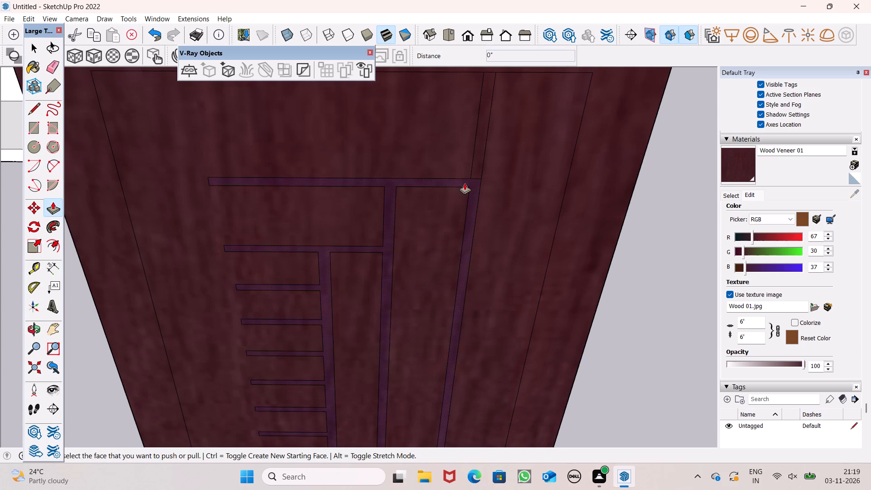
{"action": "left_click_drag", "start_coordinate": [476, 184], "coordinate": [472, 176]}
{"action": "scroll", "coordinate": [373, 112], "scroll_direction": "down", "scroll_amount": 7}
{"action": "key", "text": "space"}
{"action": "middle_click_drag", "start_coordinate": [421, 180], "coordinate": [435, 126]}
{"action": "scroll", "coordinate": [432, 127], "scroll_direction": "up", "scroll_amount": 1}
{"action": "left_click_drag", "start_coordinate": [584, 233], "coordinate": [578, 223]}
{"action": "scroll", "coordinate": [471, 156], "scroll_direction": "down", "scroll_amount": 5}
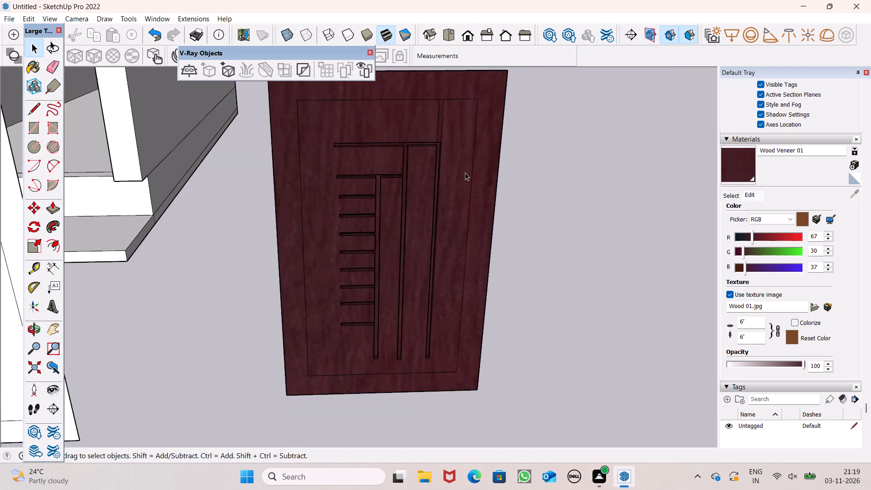
Thicken the wood panel's outer border from behind with Push/Pull, about 1 1/8" one way and 1" the other.
{"action": "middle_click_drag", "start_coordinate": [465, 188], "coordinate": [0, 188]}
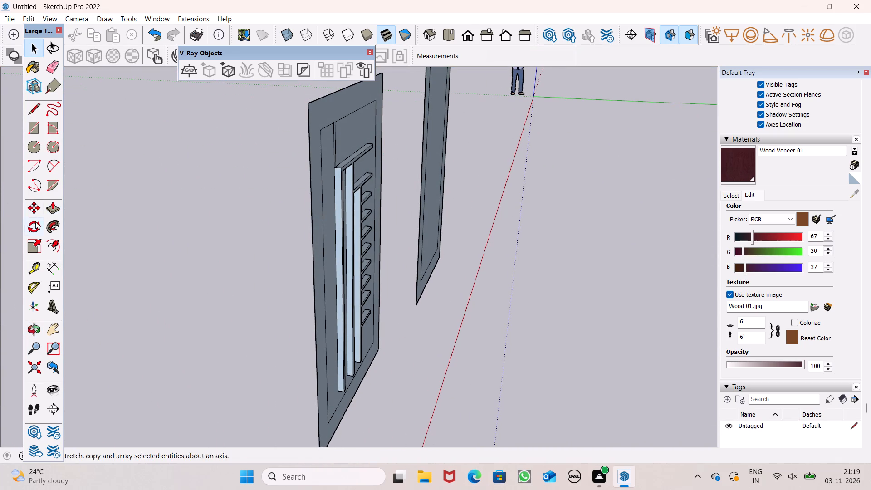
{"action": "left_click", "coordinate": [36, 245]}
{"action": "left_click", "coordinate": [52, 212]}
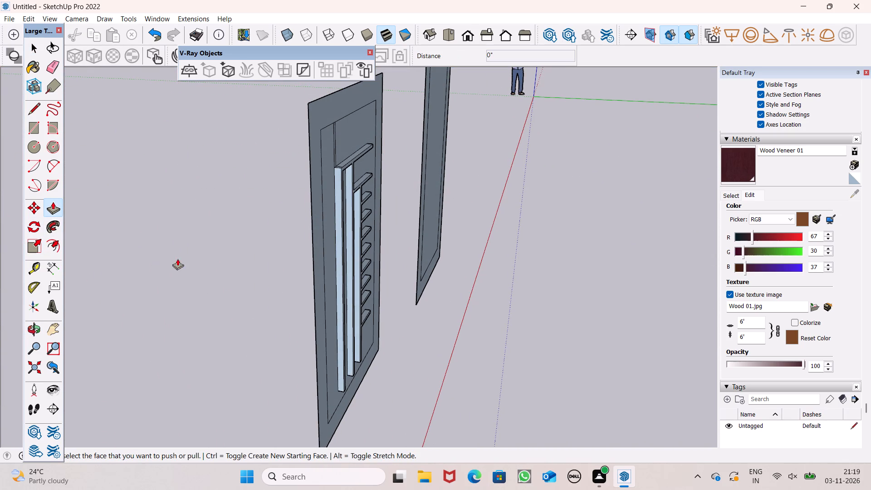
{"action": "scroll", "coordinate": [243, 339], "scroll_direction": "up", "scroll_amount": 4}
{"action": "scroll", "coordinate": [222, 237], "scroll_direction": "down", "scroll_amount": 6}
{"action": "scroll", "coordinate": [239, 259], "scroll_direction": "up", "scroll_amount": 5}
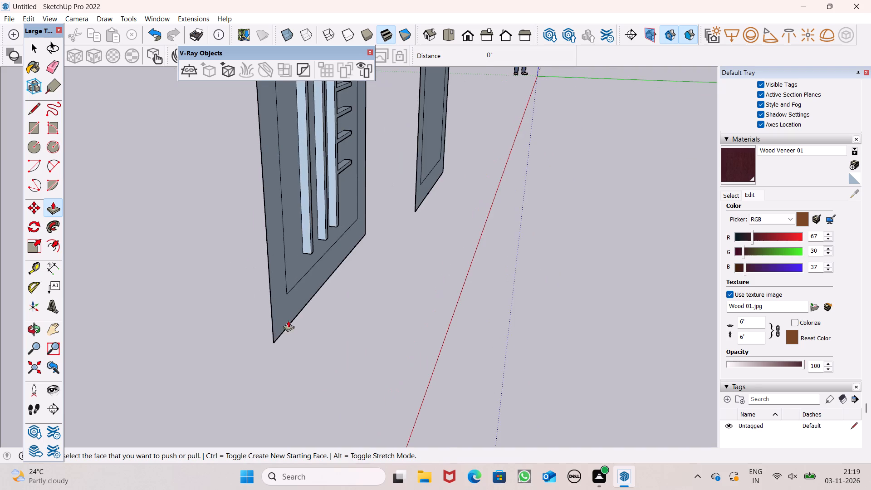
{"action": "left_click_drag", "start_coordinate": [301, 333], "coordinate": [296, 342], "text": "ctrl"}
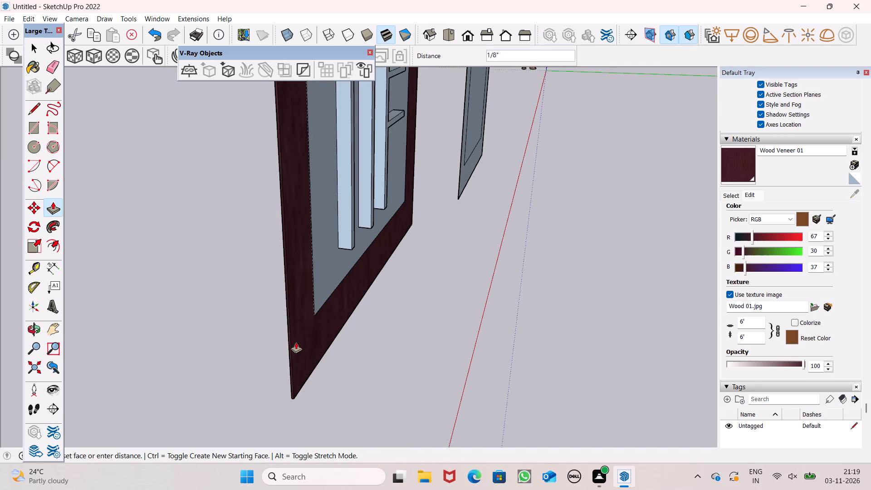
{"action": "left_click_drag", "start_coordinate": [296, 342], "coordinate": [279, 348], "text": "ctrl"}
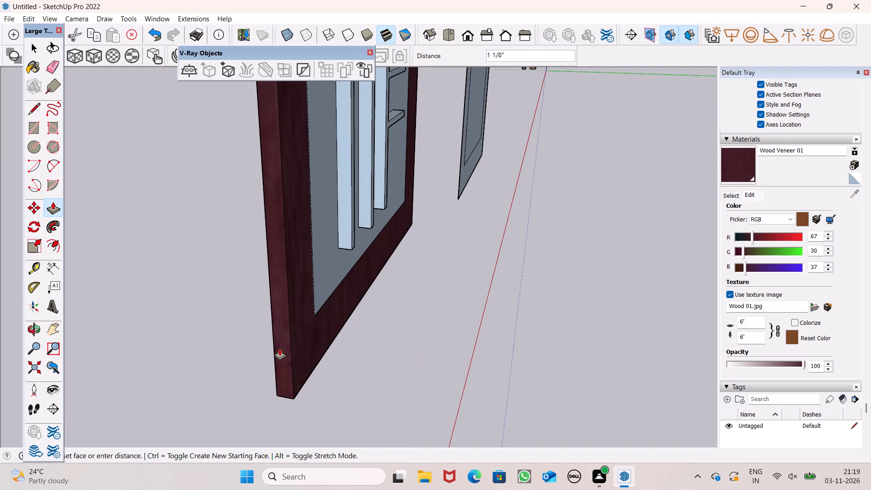
{"action": "left_click_drag", "start_coordinate": [279, 348], "coordinate": [280, 348], "text": "ctrl"}
{"action": "left_click_drag", "start_coordinate": [310, 343], "coordinate": [325, 342]}
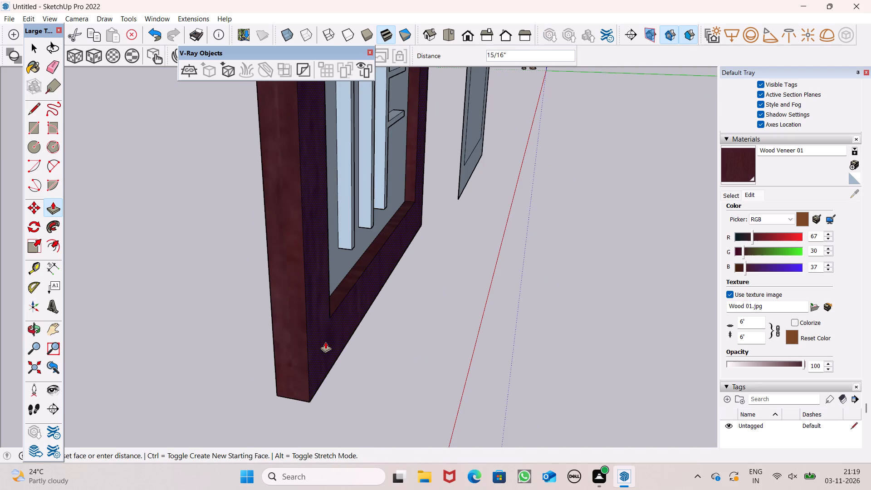
{"action": "left_click_drag", "start_coordinate": [325, 342], "coordinate": [326, 340]}
Draw an upright handle rectangle about 1' 1 1/8" by 1 1/8" on the panel's front, beside the free ends of the short horizontal strips.
{"action": "scroll", "coordinate": [306, 285], "scroll_direction": "down", "scroll_amount": 6}
{"action": "middle_click_drag", "start_coordinate": [288, 274], "coordinate": [599, 228]}
{"action": "scroll", "coordinate": [600, 222], "scroll_direction": "down", "scroll_amount": 6}
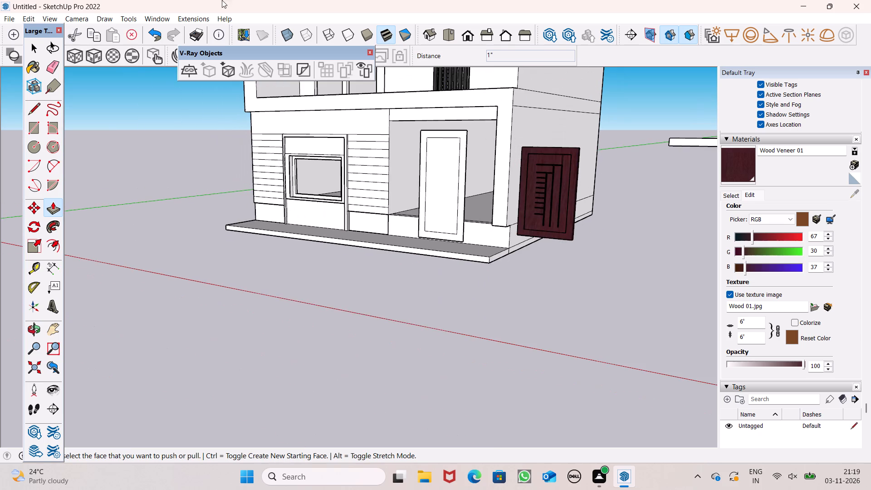
{"action": "middle_click_drag", "start_coordinate": [444, 296], "coordinate": [589, 303]}
{"action": "scroll", "coordinate": [250, 236], "scroll_direction": "down", "scroll_amount": 5}
{"action": "scroll", "coordinate": [417, 200], "scroll_direction": "up", "scroll_amount": 8}
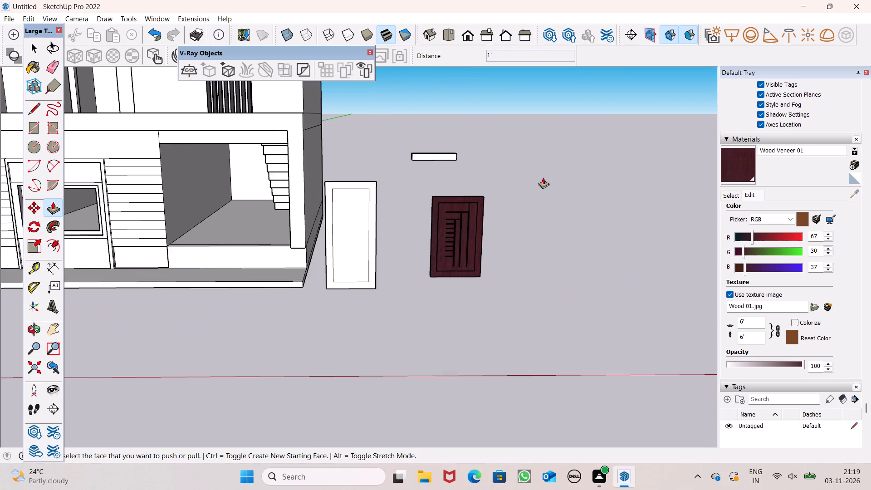
{"action": "scroll", "coordinate": [514, 203], "scroll_direction": "up", "scroll_amount": 4}
{"action": "key", "text": "space"}
{"action": "middle_click_drag", "start_coordinate": [456, 232], "coordinate": [461, 235]}
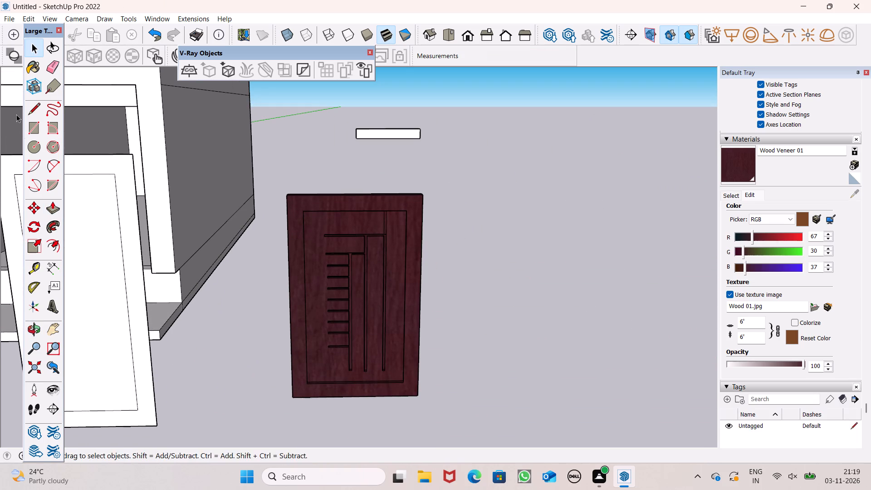
{"action": "left_click", "coordinate": [33, 129]}
{"action": "scroll", "coordinate": [318, 329], "scroll_direction": "up", "scroll_amount": 7}
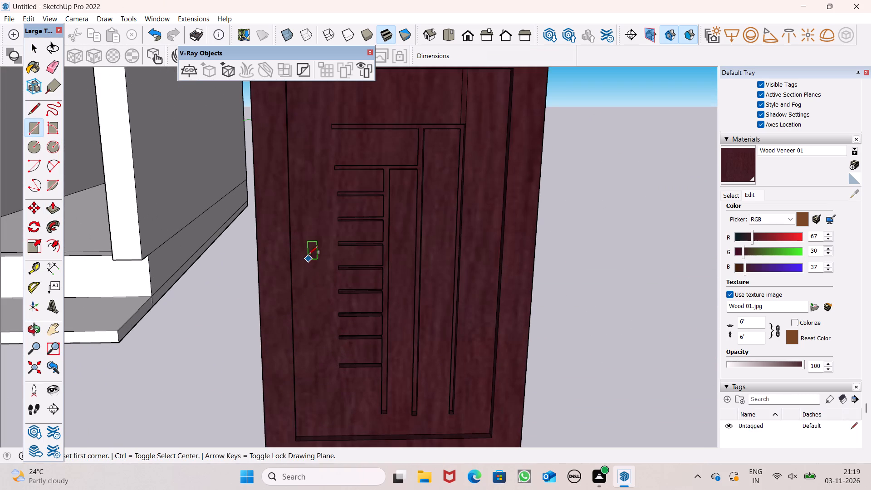
{"action": "left_click", "coordinate": [314, 225]}
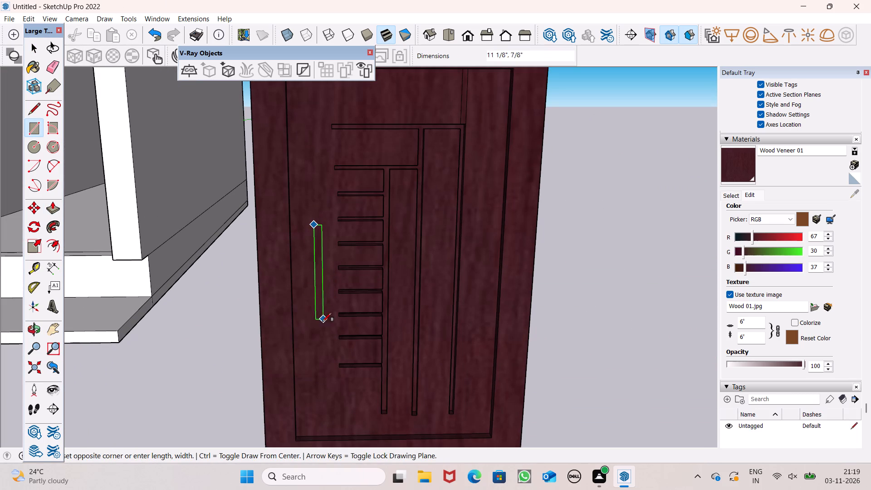
{"action": "left_click", "coordinate": [326, 335]}
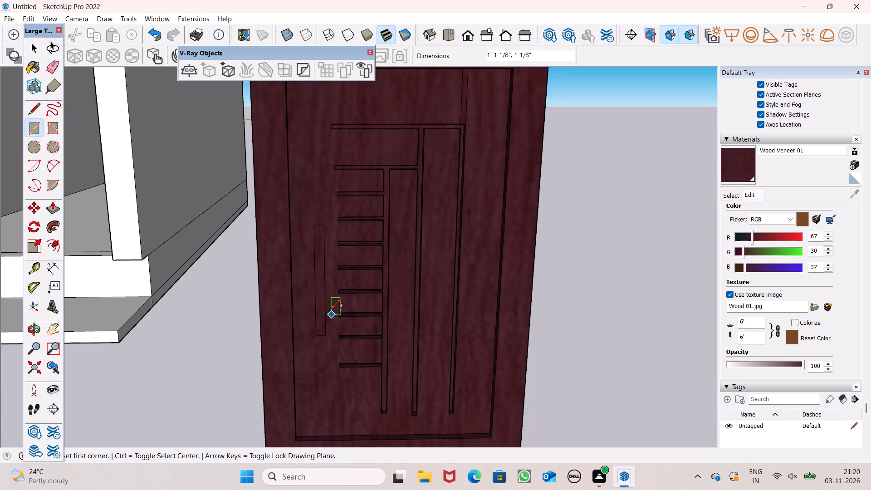
{"action": "key", "text": "space"}
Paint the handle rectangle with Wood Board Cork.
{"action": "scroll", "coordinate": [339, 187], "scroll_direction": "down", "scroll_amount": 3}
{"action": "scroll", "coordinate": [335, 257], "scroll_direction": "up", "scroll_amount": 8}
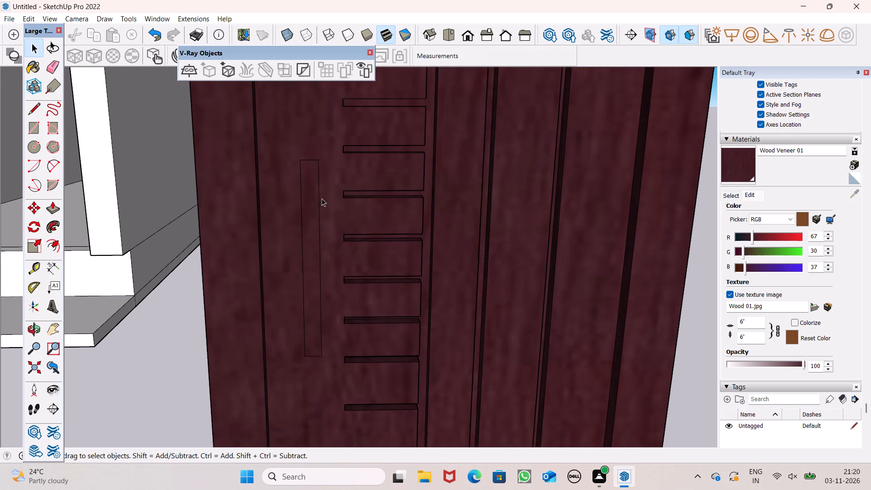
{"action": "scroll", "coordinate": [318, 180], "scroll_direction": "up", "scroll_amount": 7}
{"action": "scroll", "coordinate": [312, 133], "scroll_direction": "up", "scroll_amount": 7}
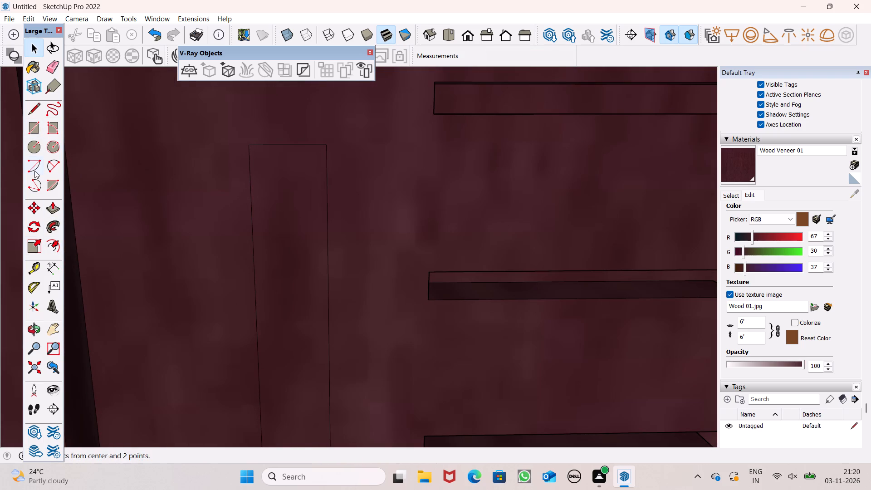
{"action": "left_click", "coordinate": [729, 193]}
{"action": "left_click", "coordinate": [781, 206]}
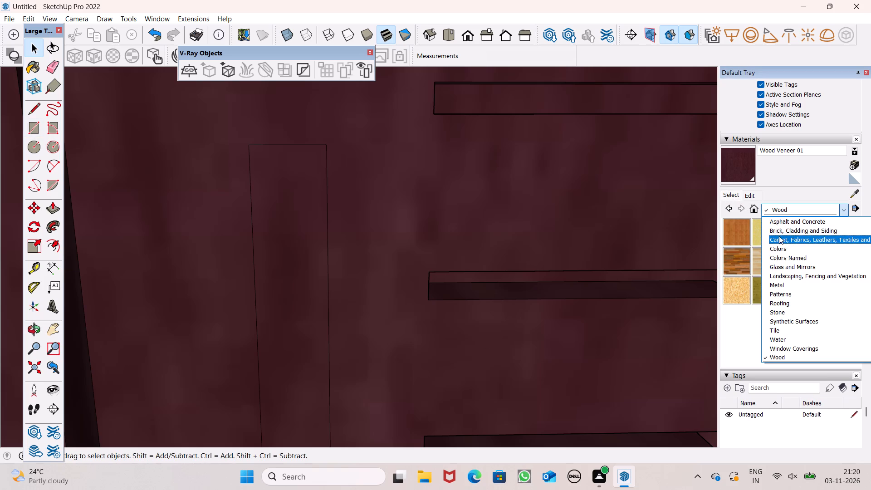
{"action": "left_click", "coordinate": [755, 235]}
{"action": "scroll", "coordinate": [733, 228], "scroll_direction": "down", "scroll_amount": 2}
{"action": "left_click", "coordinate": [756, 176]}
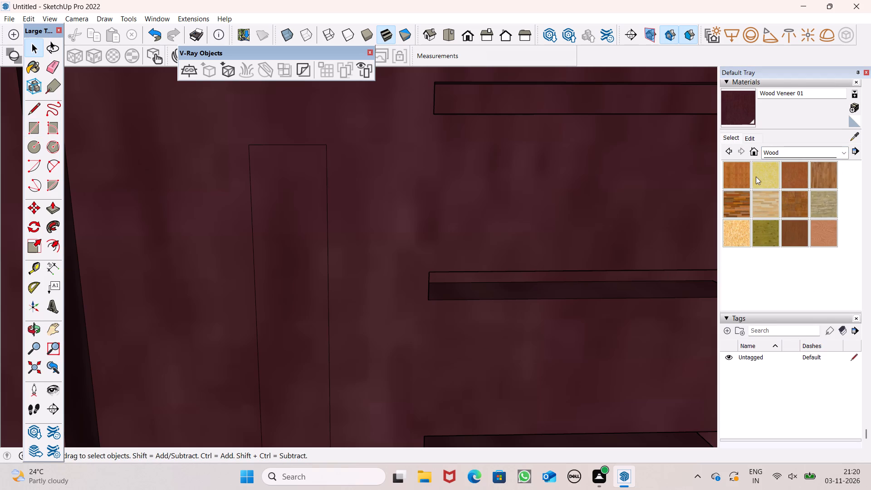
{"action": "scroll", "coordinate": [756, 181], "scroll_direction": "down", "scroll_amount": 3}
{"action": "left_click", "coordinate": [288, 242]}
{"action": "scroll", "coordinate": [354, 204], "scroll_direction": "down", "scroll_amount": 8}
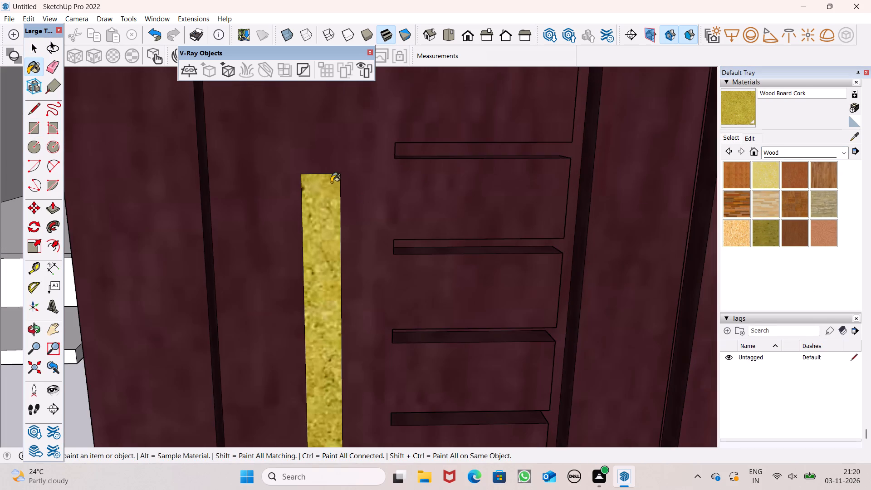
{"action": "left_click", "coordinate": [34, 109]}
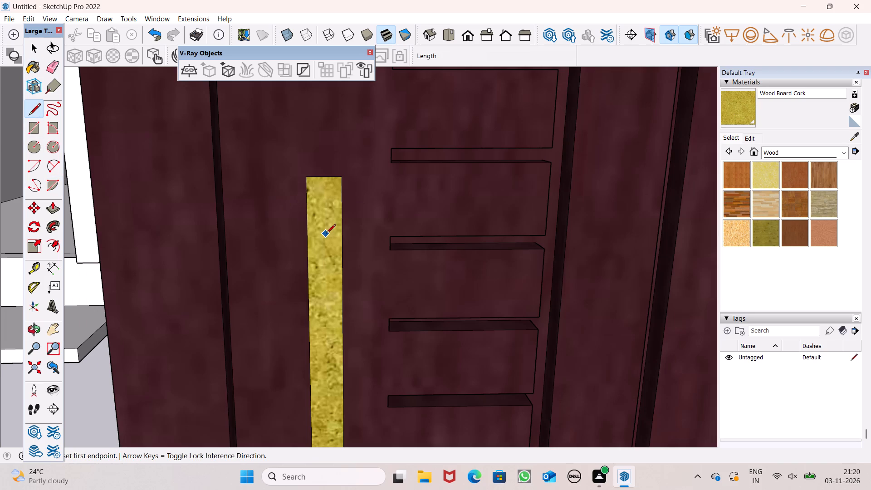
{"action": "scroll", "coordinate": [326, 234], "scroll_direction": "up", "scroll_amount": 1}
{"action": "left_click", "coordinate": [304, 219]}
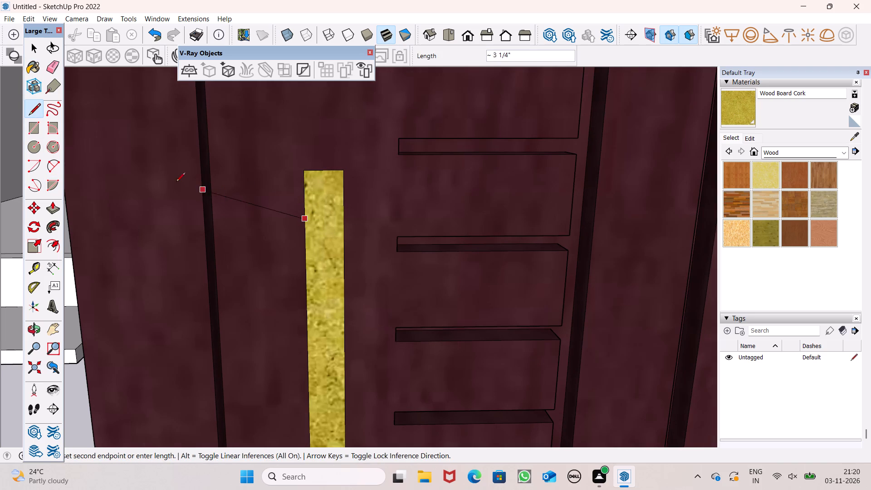
Draw outward-bulging two-point arcs across the handle rectangle near its top and bottom ends, the top one with a bulge of about 1".
{"action": "left_click", "coordinate": [44, 164]}
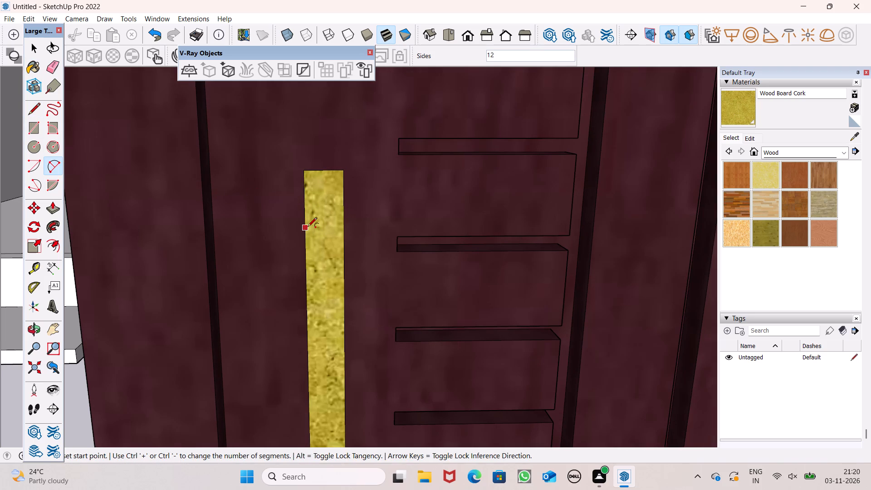
{"action": "left_click", "coordinate": [304, 225]}
{"action": "left_click", "coordinate": [342, 227]}
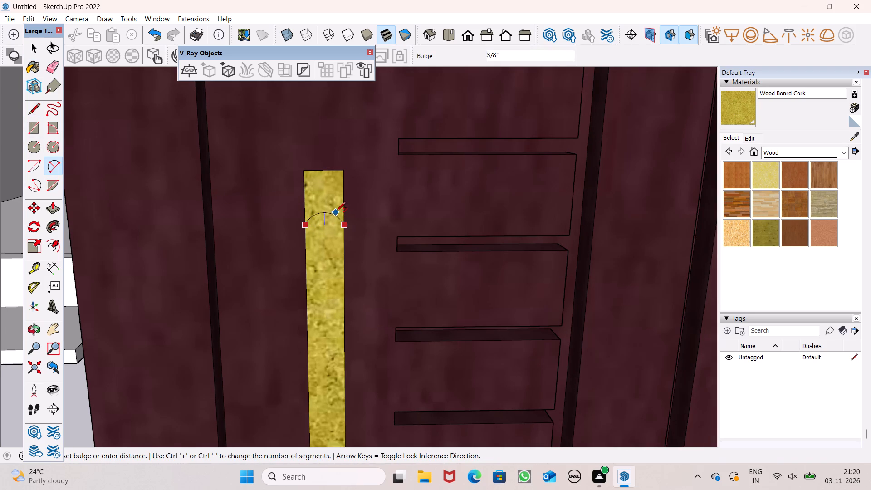
{"action": "left_click", "coordinate": [338, 191]}
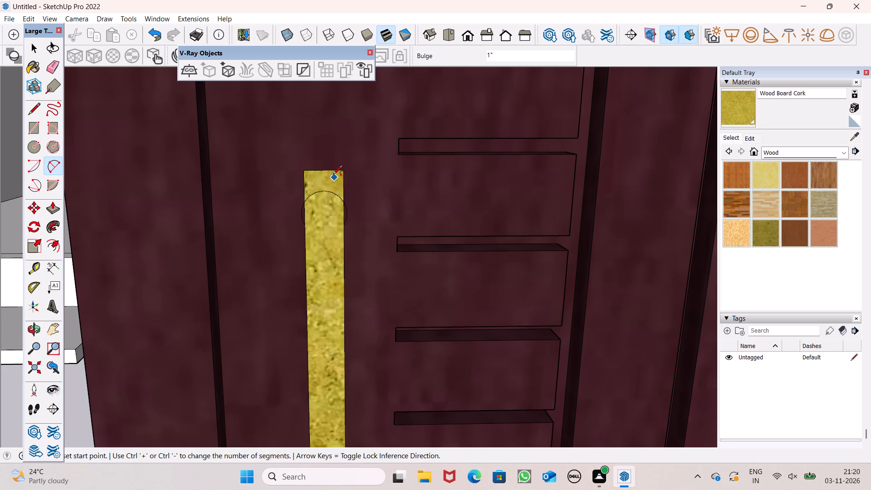
{"action": "scroll", "coordinate": [333, 174], "scroll_direction": "down", "scroll_amount": 4}
{"action": "scroll", "coordinate": [341, 225], "scroll_direction": "down", "scroll_amount": 4}
{"action": "scroll", "coordinate": [340, 317], "scroll_direction": "up", "scroll_amount": 6}
{"action": "scroll", "coordinate": [331, 319], "scroll_direction": "down", "scroll_amount": 5}
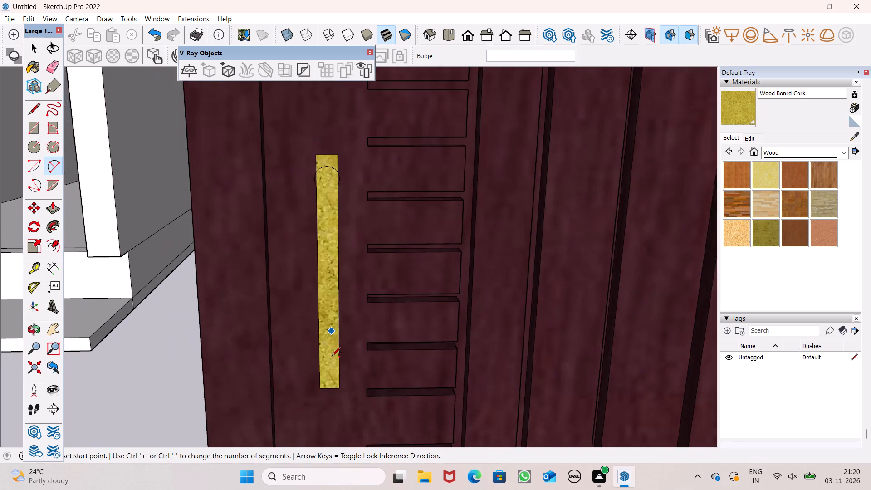
{"action": "scroll", "coordinate": [336, 398], "scroll_direction": "up", "scroll_amount": 7}
{"action": "left_click", "coordinate": [302, 338]}
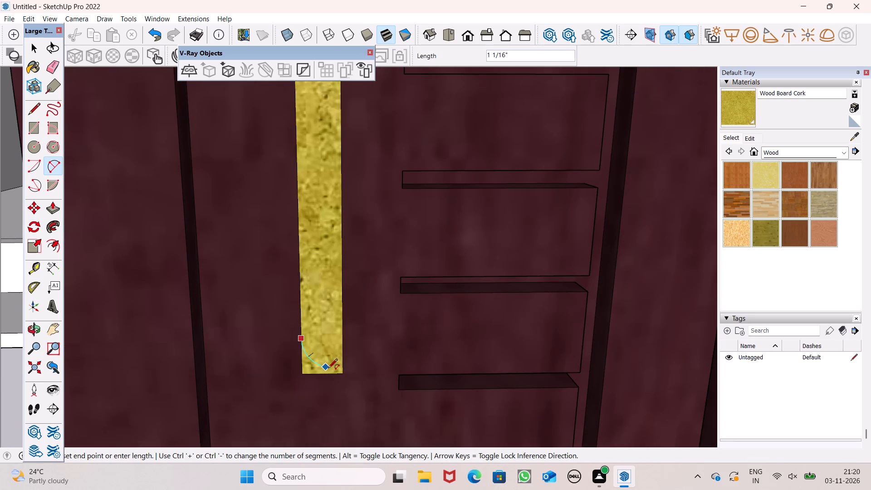
{"action": "left_click", "coordinate": [343, 338]}
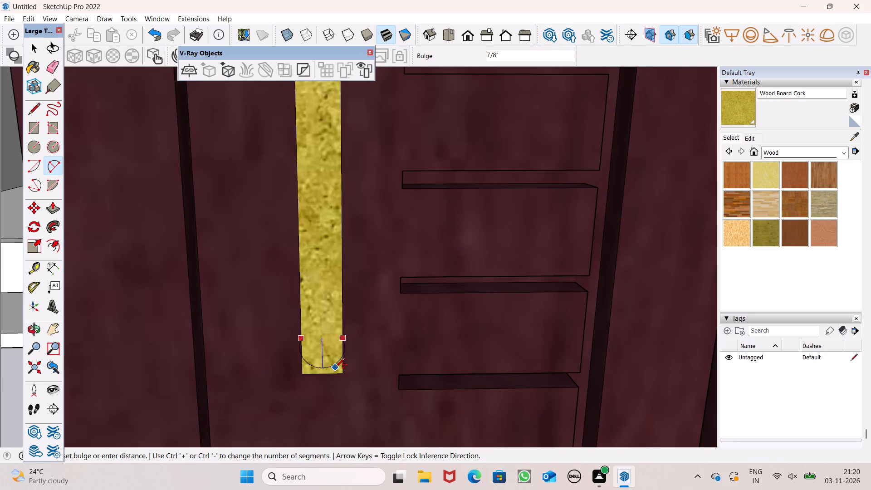
{"action": "left_click", "coordinate": [336, 364]}
{"action": "key", "text": "space"}
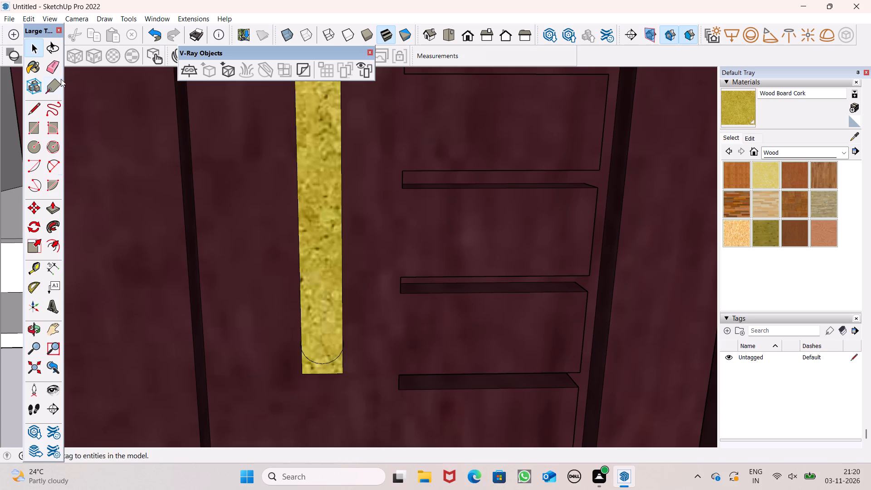
Erase the square corner edges outside the arcs at both ends of the handle, leaving rounded ends.
{"action": "left_click", "coordinate": [54, 57]}
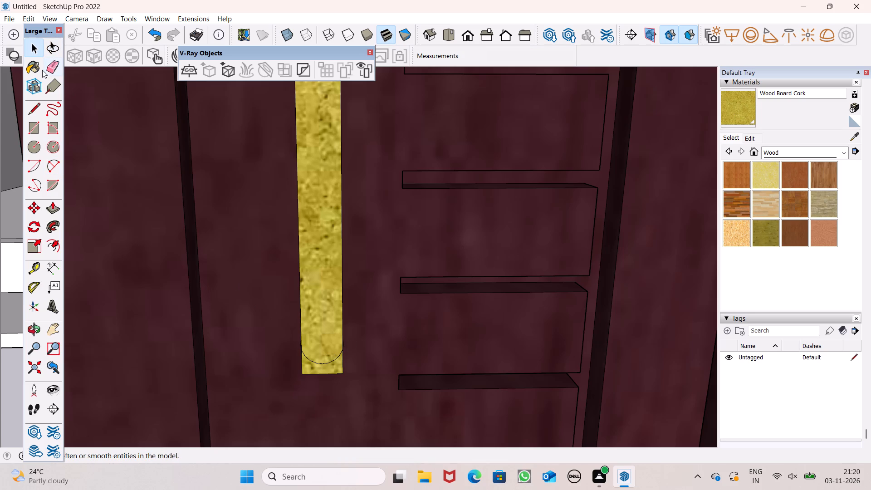
{"action": "left_click", "coordinate": [53, 66]}
{"action": "left_click_drag", "start_coordinate": [347, 370], "coordinate": [308, 377]}
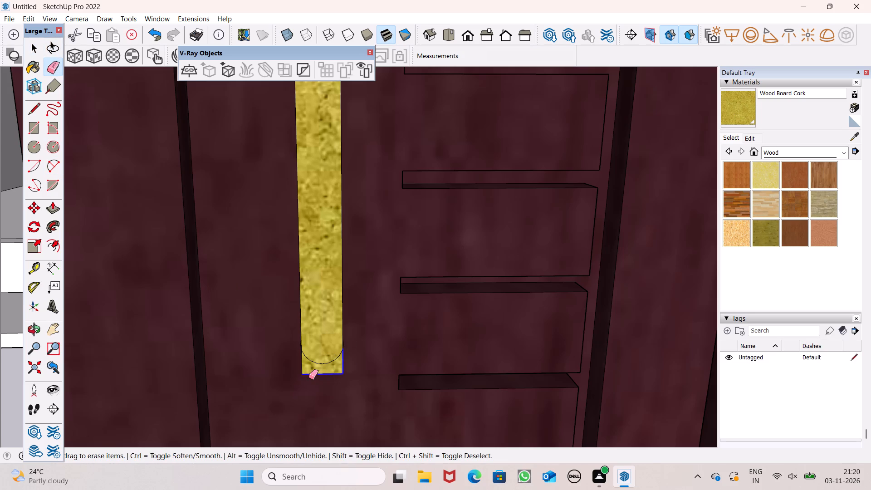
{"action": "left_click_drag", "start_coordinate": [308, 377], "coordinate": [303, 374]}
{"action": "scroll", "coordinate": [340, 397], "scroll_direction": "down", "scroll_amount": 7}
{"action": "scroll", "coordinate": [298, 51], "scroll_direction": "up", "scroll_amount": 3}
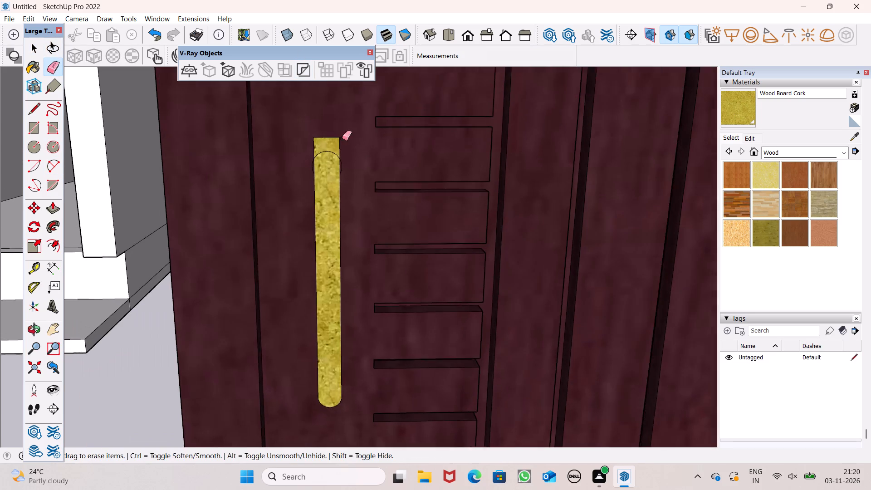
{"action": "scroll", "coordinate": [342, 138], "scroll_direction": "up", "scroll_amount": 3}
{"action": "left_click_drag", "start_coordinate": [323, 129], "coordinate": [332, 140]}
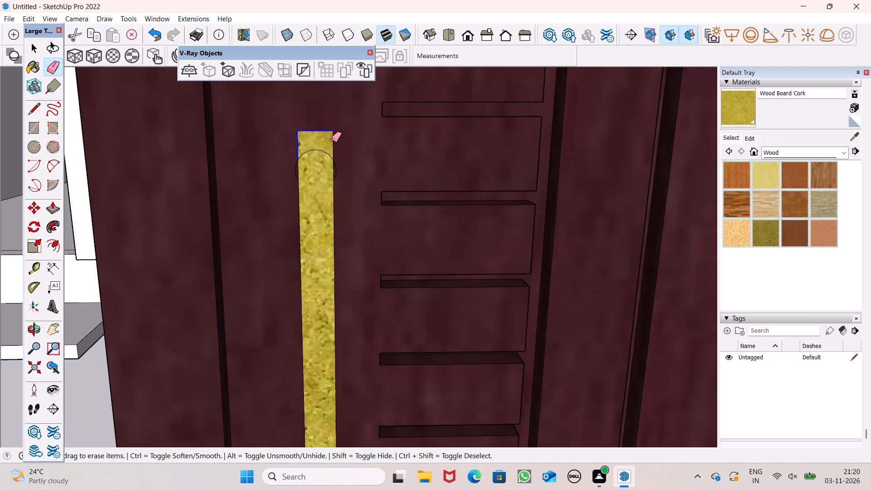
{"action": "left_click_drag", "start_coordinate": [332, 140], "coordinate": [333, 136]}
{"action": "key", "text": "space"}
Paint the rounded handle face with the Metal Corrugated Shiny material.
{"action": "left_click", "coordinate": [777, 149]}
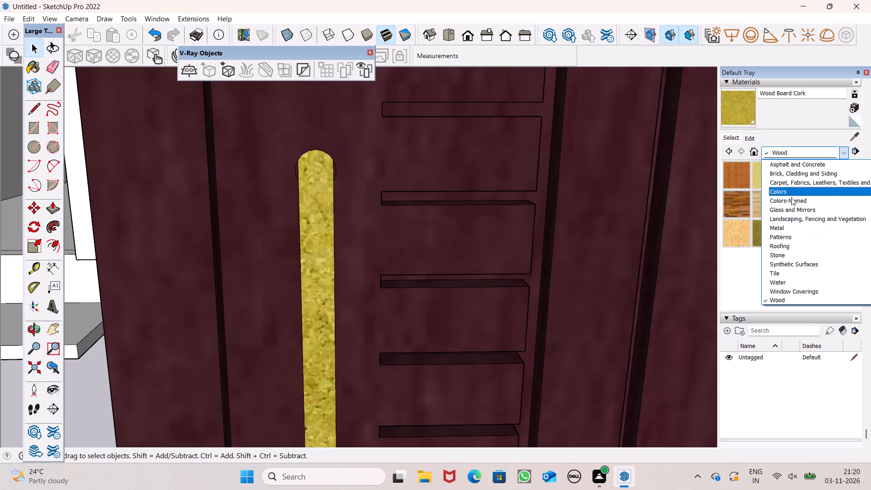
{"action": "left_click", "coordinate": [784, 229]}
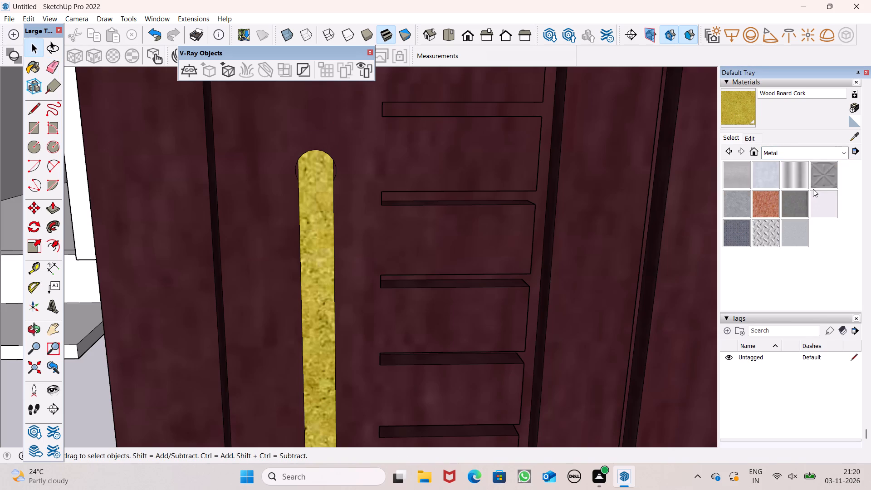
{"action": "left_click", "coordinate": [799, 180]}
{"action": "left_click", "coordinate": [319, 251]}
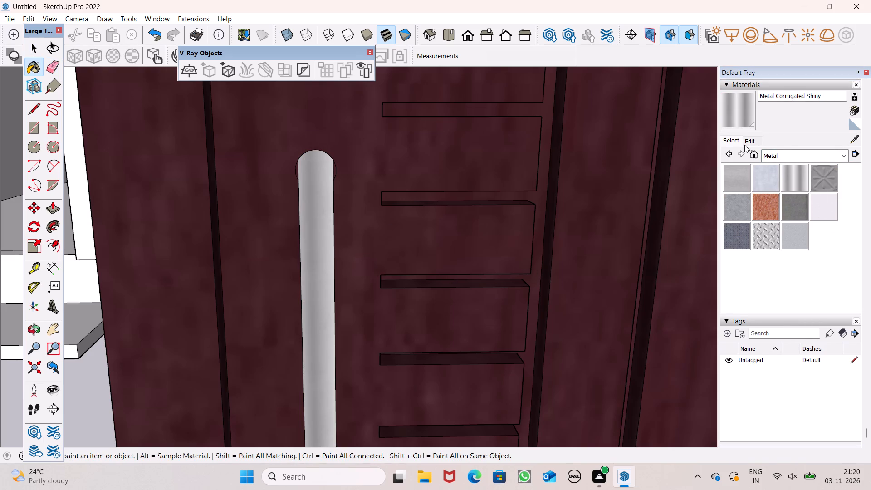
Tint the Metal Corrugated Shiny material by setting its blue value to 171.
{"action": "left_click", "coordinate": [744, 144]}
{"action": "left_click", "coordinate": [779, 213]}
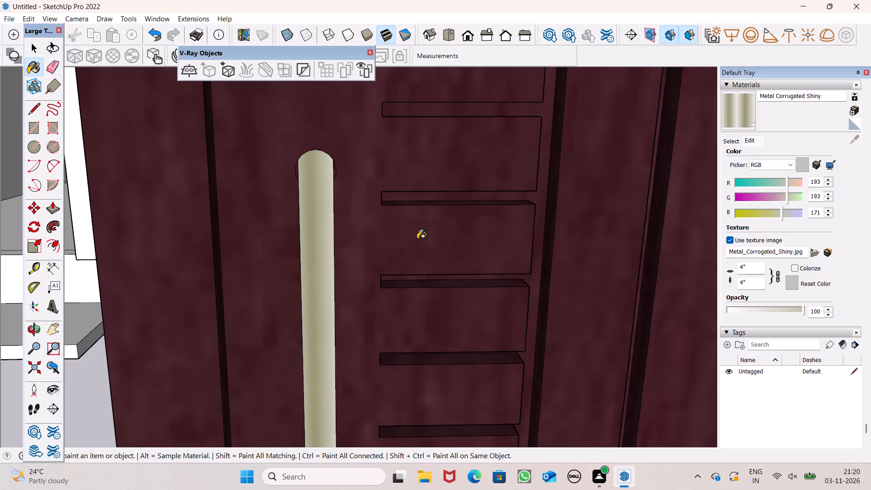
Push/Pull the rounded metal handle face on the dark wood veneer door by about 1 1/8".
{"action": "scroll", "coordinate": [381, 229], "scroll_direction": "down", "scroll_amount": 7}
{"action": "scroll", "coordinate": [360, 203], "scroll_direction": "up", "scroll_amount": 1}
{"action": "scroll", "coordinate": [359, 205], "scroll_direction": "down", "scroll_amount": 3}
{"action": "middle_click_drag", "start_coordinate": [398, 282], "coordinate": [431, 327]}
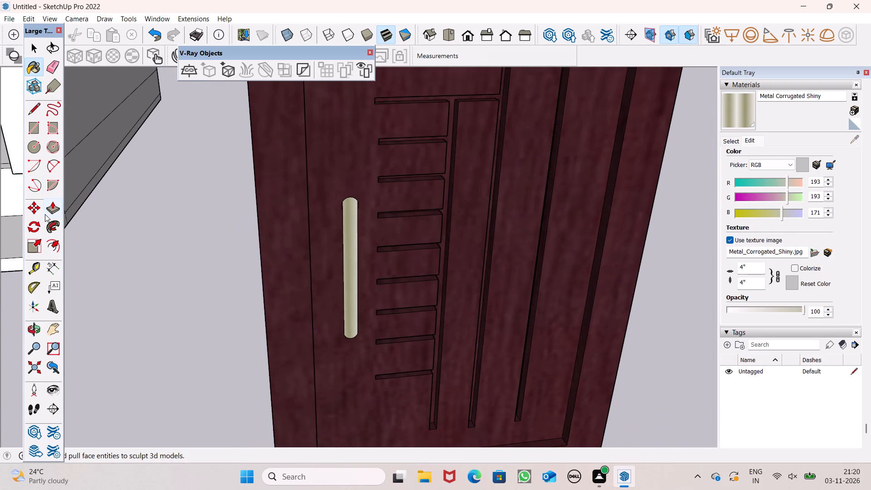
{"action": "left_click", "coordinate": [45, 213]}
{"action": "middle_click_drag", "start_coordinate": [340, 324], "coordinate": [344, 350]}
{"action": "scroll", "coordinate": [344, 350], "scroll_direction": "up", "scroll_amount": 1}
{"action": "left_click_drag", "start_coordinate": [354, 267], "coordinate": [356, 276]}
{"action": "scroll", "coordinate": [344, 248], "scroll_direction": "down", "scroll_amount": 4}
{"action": "middle_click_drag", "start_coordinate": [339, 262], "coordinate": [333, 196]}
{"action": "scroll", "coordinate": [252, 244], "scroll_direction": "down", "scroll_amount": 4}
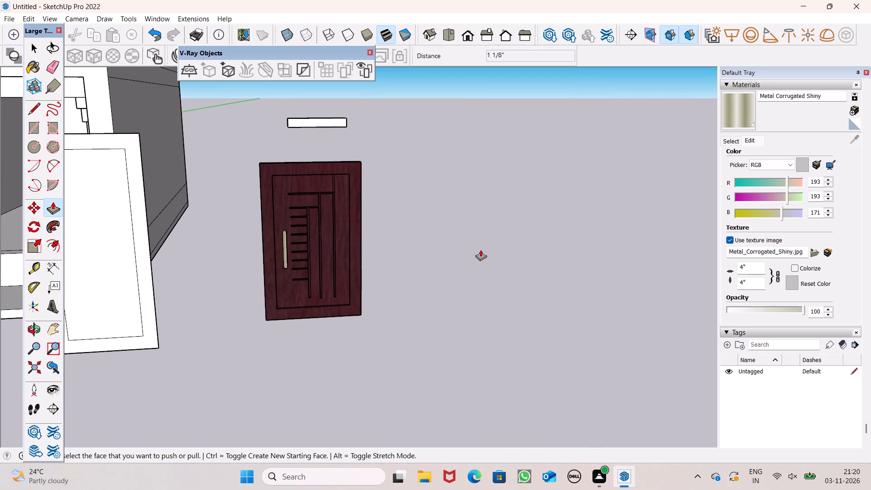
Paint the front border of the white door beside the veneer door with Color B08 from the Colors collection.
{"action": "middle_click", "coordinate": [484, 248]}
{"action": "scroll", "coordinate": [509, 227], "scroll_direction": "down", "scroll_amount": 3}
{"action": "middle_click_drag", "start_coordinate": [543, 261], "coordinate": [529, 274]}
{"action": "scroll", "coordinate": [524, 252], "scroll_direction": "down", "scroll_amount": 2}
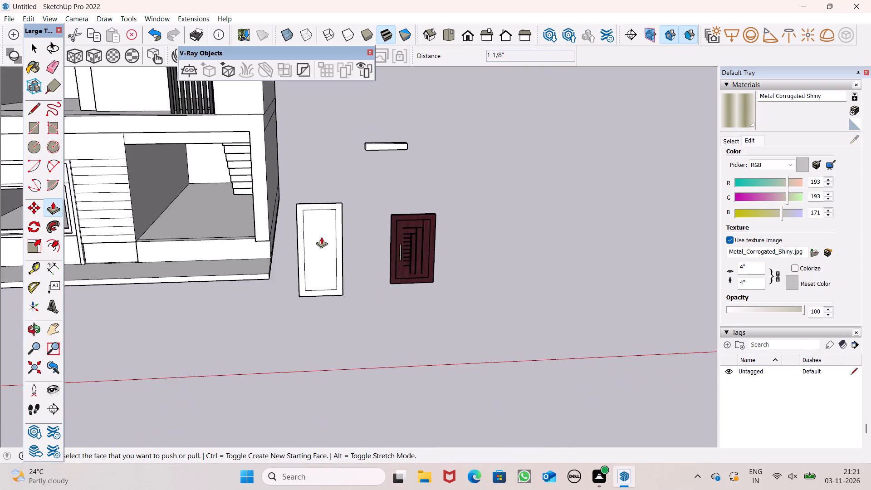
{"action": "scroll", "coordinate": [321, 237], "scroll_direction": "up", "scroll_amount": 6}
{"action": "left_click", "coordinate": [728, 141]}
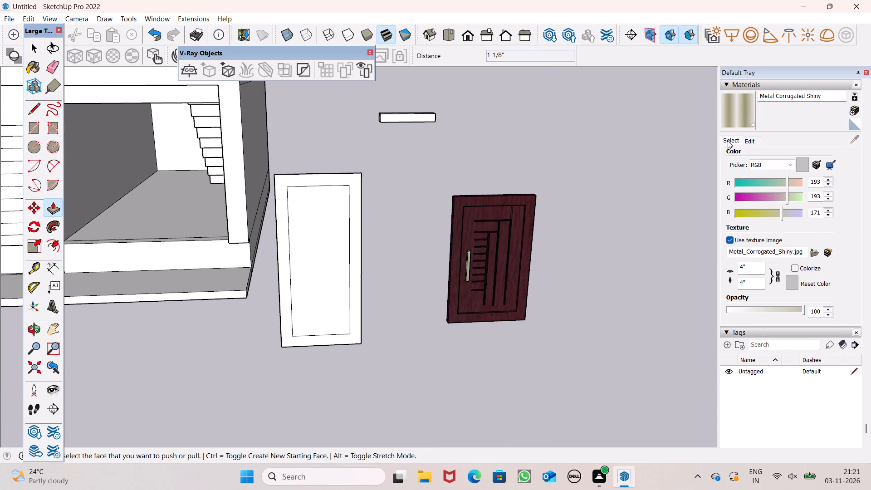
{"action": "left_click", "coordinate": [807, 153]}
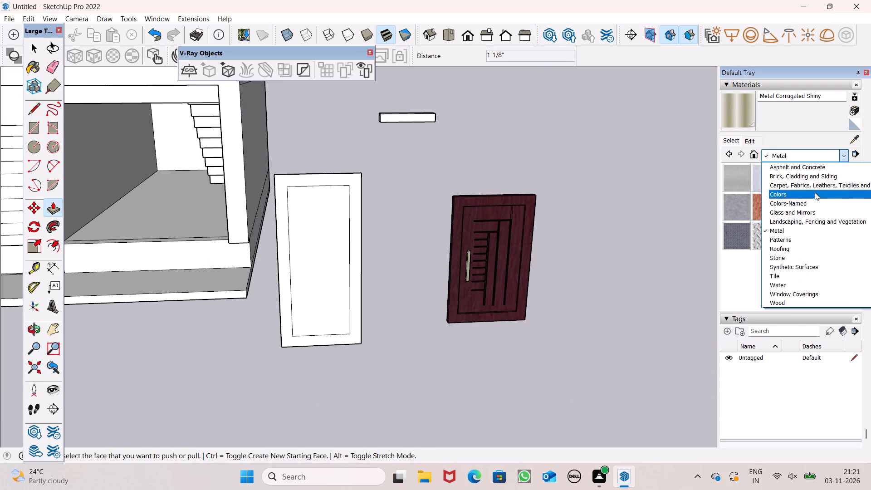
{"action": "left_click", "coordinate": [815, 192]}
{"action": "left_click", "coordinate": [815, 268]}
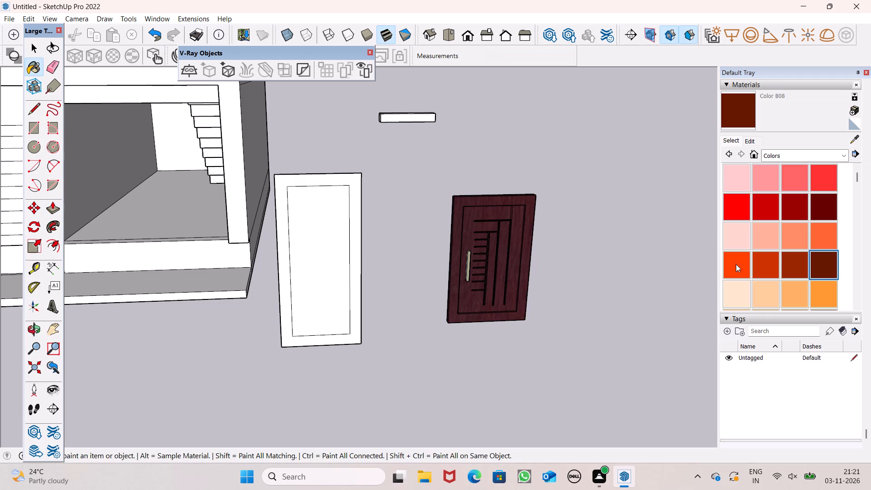
{"action": "scroll", "coordinate": [406, 221], "scroll_direction": "up", "scroll_amount": 4}
{"action": "left_click", "coordinate": [264, 161]}
Paint the back border of the same door with Color B08.
{"action": "scroll", "coordinate": [421, 260], "scroll_direction": "down", "scroll_amount": 5}
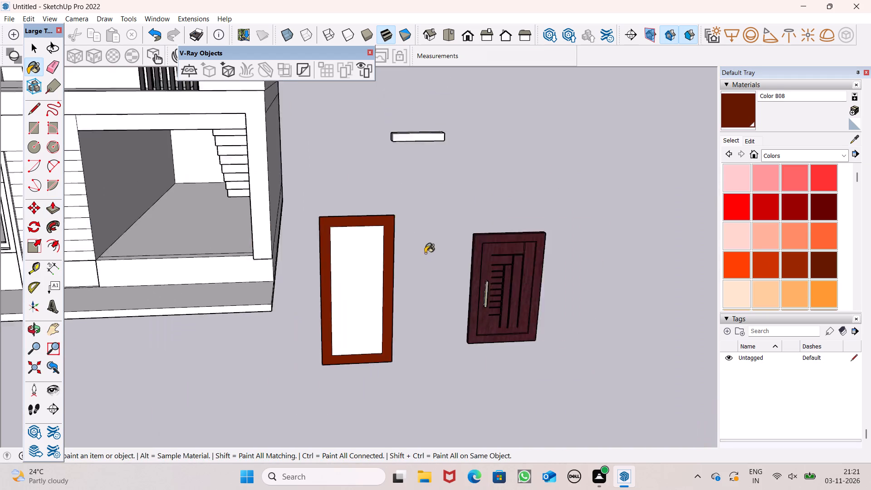
{"action": "scroll", "coordinate": [425, 253], "scroll_direction": "down", "scroll_amount": 1}
{"action": "middle_click_drag", "start_coordinate": [438, 307], "coordinate": [0, 359]}
{"action": "scroll", "coordinate": [282, 261], "scroll_direction": "up", "scroll_amount": 7}
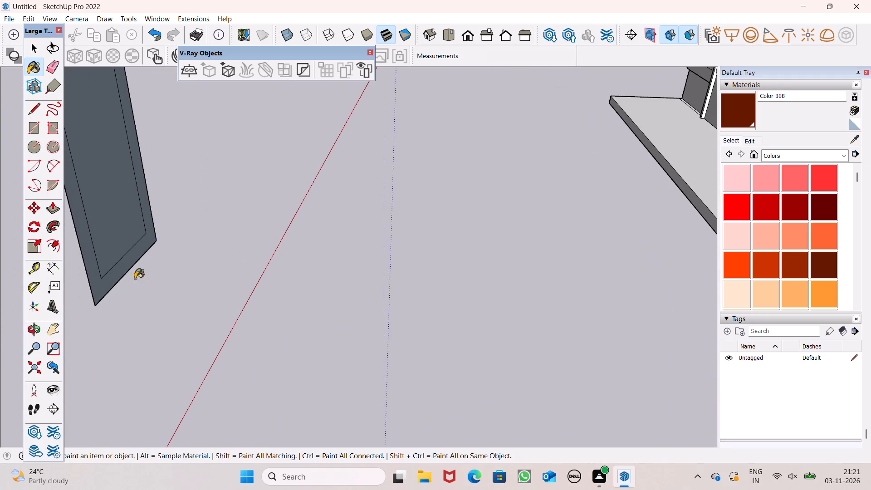
{"action": "left_click", "coordinate": [97, 284]}
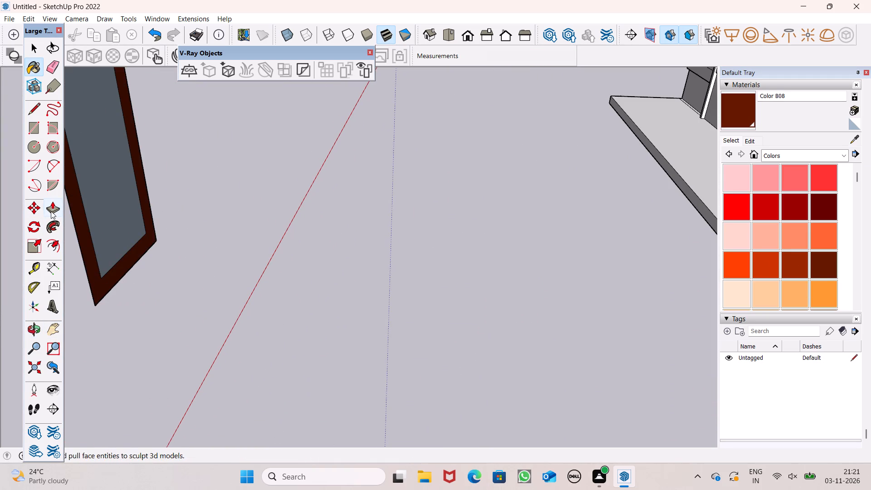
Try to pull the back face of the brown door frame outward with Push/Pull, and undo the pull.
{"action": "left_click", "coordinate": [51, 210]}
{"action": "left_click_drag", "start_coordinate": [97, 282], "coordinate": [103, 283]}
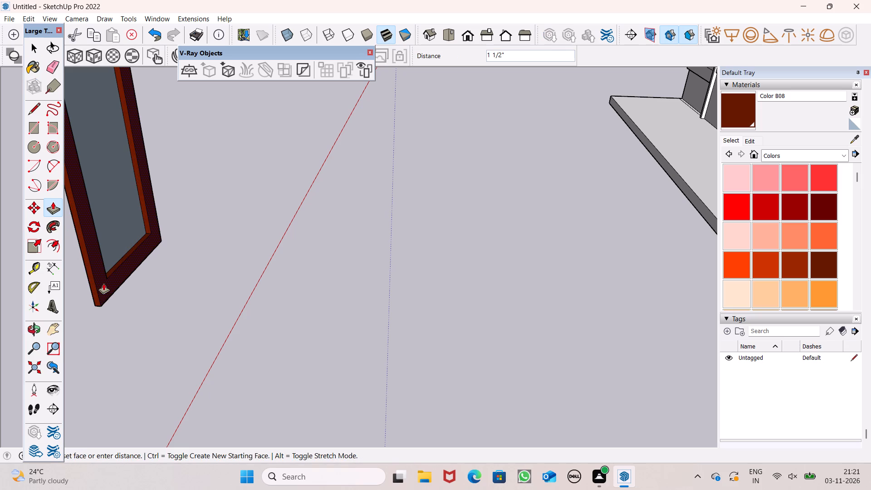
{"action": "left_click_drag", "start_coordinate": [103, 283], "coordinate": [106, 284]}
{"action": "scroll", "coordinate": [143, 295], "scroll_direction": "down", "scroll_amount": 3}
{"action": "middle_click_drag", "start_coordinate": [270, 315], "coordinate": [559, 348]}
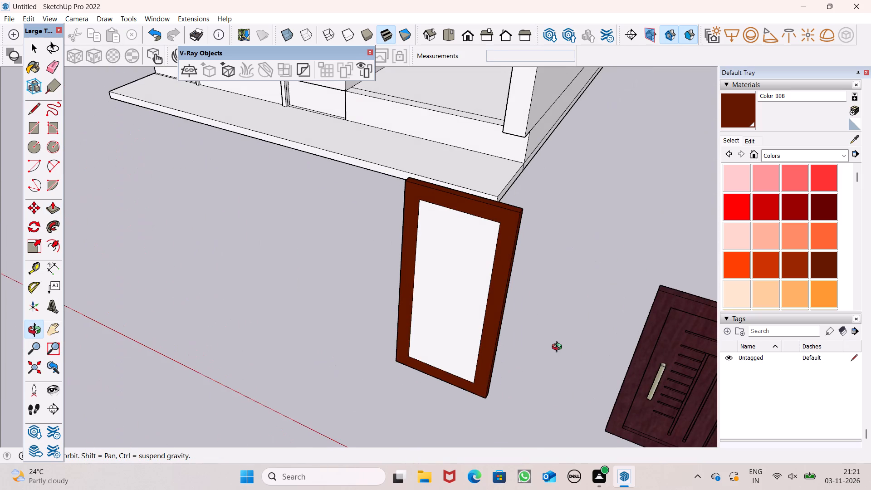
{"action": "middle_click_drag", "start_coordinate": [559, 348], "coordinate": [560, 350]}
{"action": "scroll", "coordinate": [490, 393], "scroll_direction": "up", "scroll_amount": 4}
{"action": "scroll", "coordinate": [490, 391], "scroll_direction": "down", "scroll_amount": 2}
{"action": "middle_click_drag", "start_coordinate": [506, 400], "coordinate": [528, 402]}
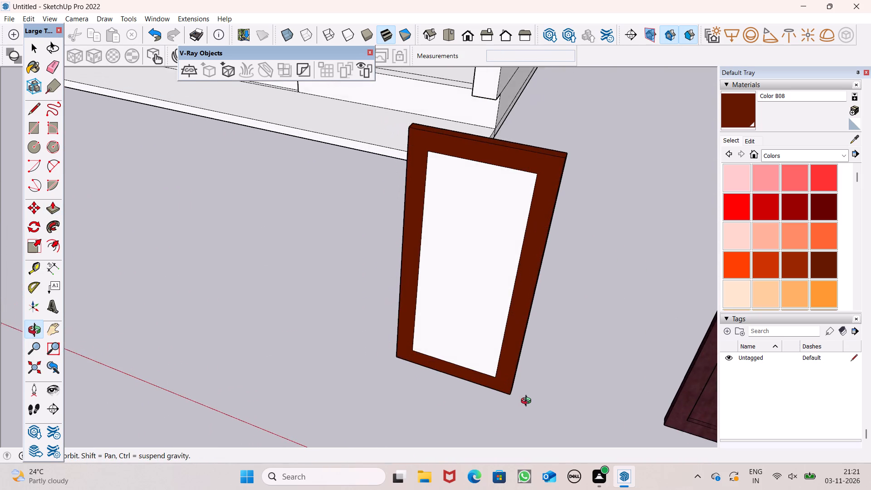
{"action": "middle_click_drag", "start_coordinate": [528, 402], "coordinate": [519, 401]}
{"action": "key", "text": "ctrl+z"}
Push/Pull the back face of the brown door frame outward in two pulls, the second about 2 3/4".
{"action": "middle_click_drag", "start_coordinate": [505, 396], "coordinate": [61, 381]}
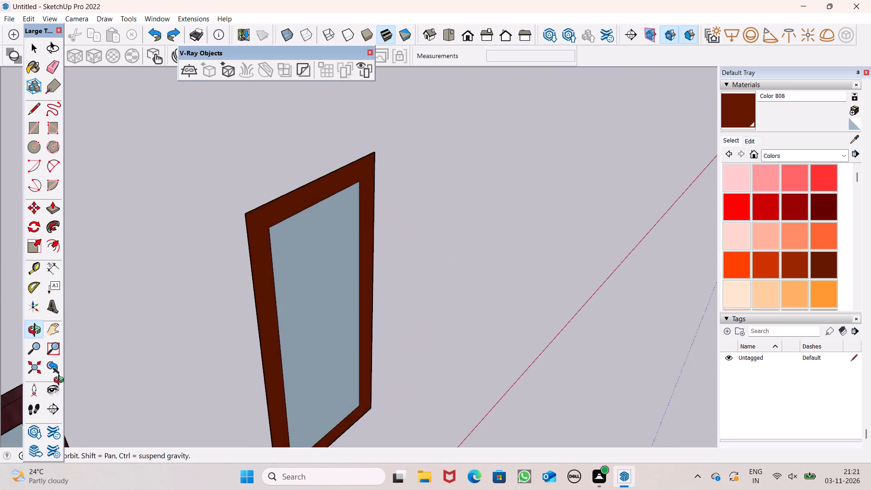
{"action": "middle_click_drag", "start_coordinate": [61, 381], "coordinate": [102, 361]}
{"action": "scroll", "coordinate": [322, 325], "scroll_direction": "down", "scroll_amount": 3}
{"action": "scroll", "coordinate": [332, 437], "scroll_direction": "up", "scroll_amount": 4}
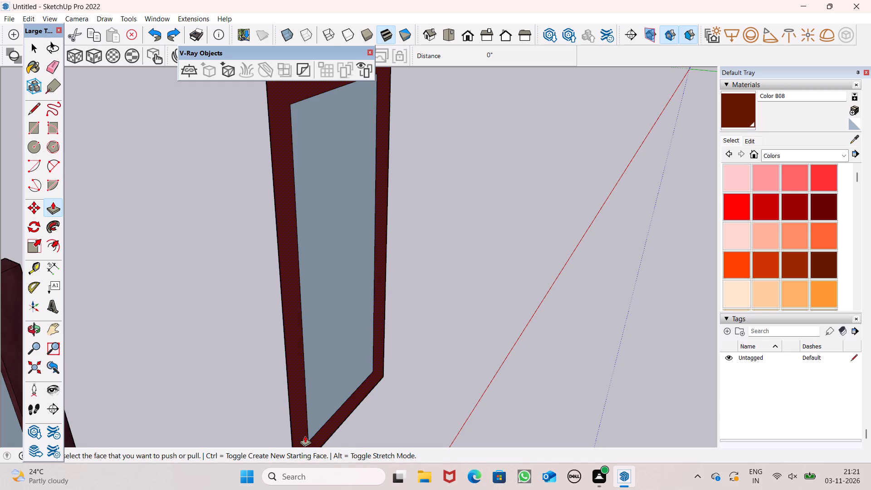
{"action": "left_click_drag", "start_coordinate": [305, 436], "coordinate": [311, 439]}
{"action": "scroll", "coordinate": [302, 406], "scroll_direction": "down", "scroll_amount": 1}
{"action": "middle_click_drag", "start_coordinate": [278, 405], "coordinate": [542, 386]}
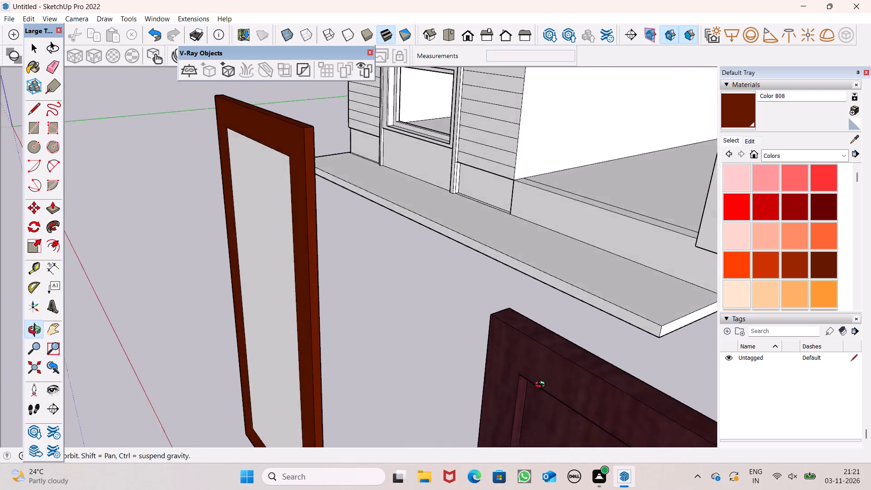
{"action": "middle_click_drag", "start_coordinate": [542, 386], "coordinate": [237, 405]}
{"action": "left_click_drag", "start_coordinate": [307, 431], "coordinate": [319, 436]}
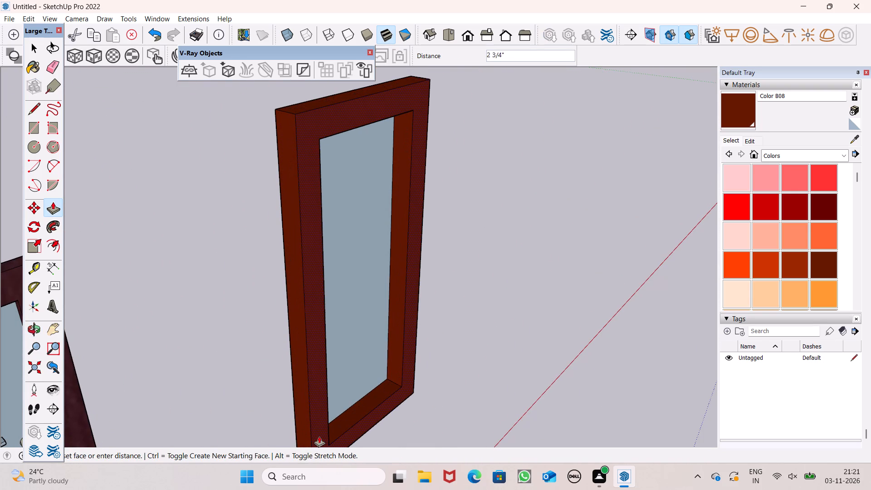
{"action": "left_click_drag", "start_coordinate": [319, 436], "coordinate": [319, 435]}
{"action": "scroll", "coordinate": [294, 389], "scroll_direction": "down", "scroll_amount": 5}
{"action": "middle_click_drag", "start_coordinate": [278, 391], "coordinate": [719, 347]}
{"action": "key", "text": "space"}
Darken the Color B08 material of the door frame by setting its red value to 57.
{"action": "scroll", "coordinate": [506, 320], "scroll_direction": "down", "scroll_amount": 2}
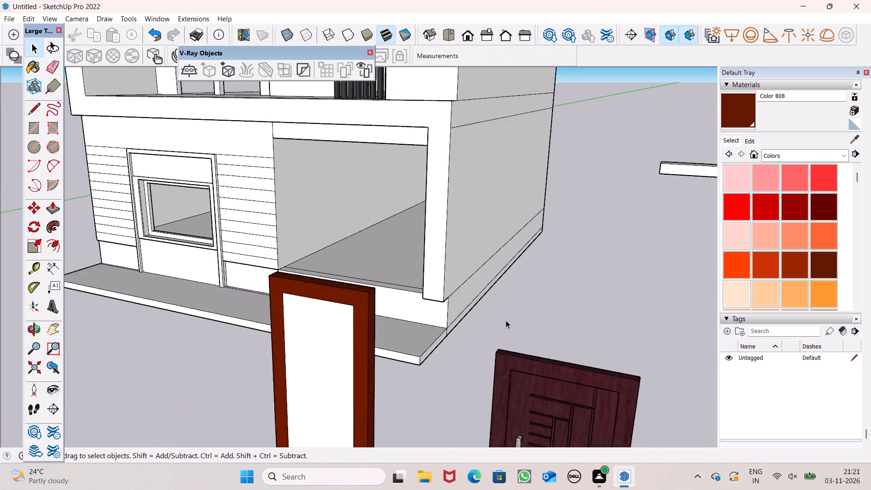
{"action": "scroll", "coordinate": [506, 320], "scroll_direction": "down", "scroll_amount": 1}
{"action": "middle_click_drag", "start_coordinate": [472, 345], "coordinate": [558, 310]}
{"action": "left_click", "coordinate": [797, 152]}
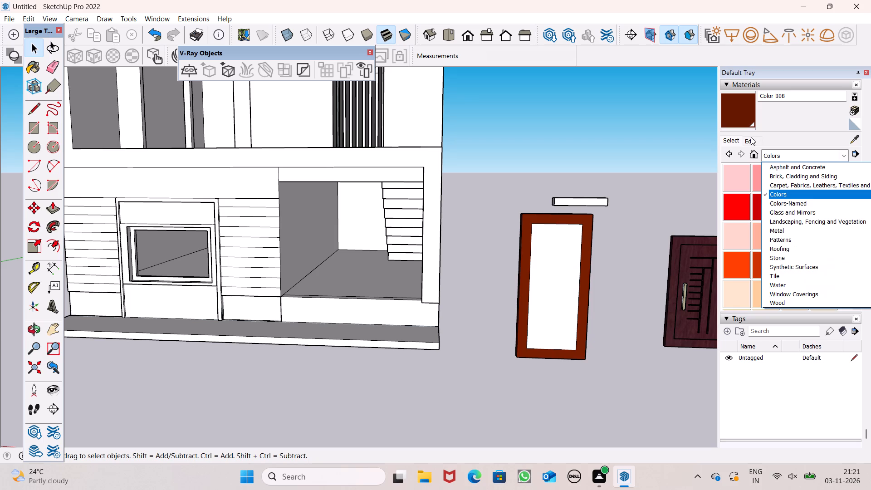
{"action": "left_click", "coordinate": [751, 137]}
{"action": "left_click", "coordinate": [744, 143]}
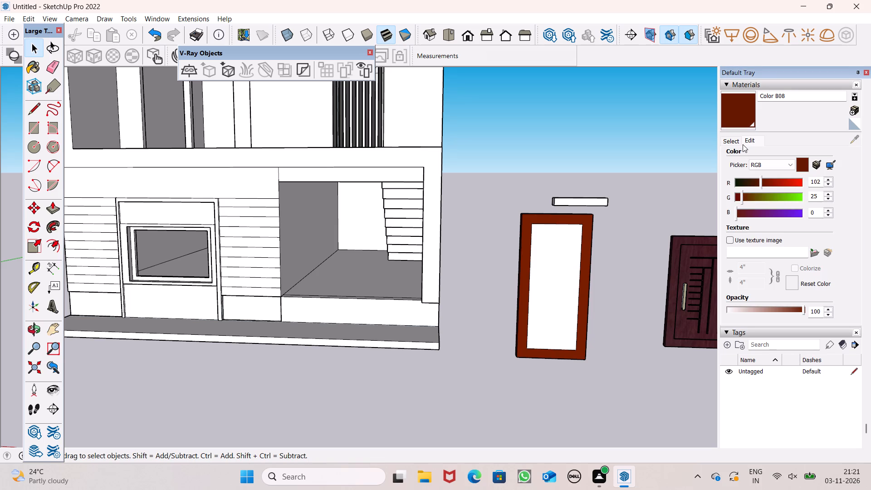
{"action": "left_click", "coordinate": [752, 181]}
{"action": "key", "text": "space"}
Paint the white panel inside the brown frame with Translucent Glass Gray from the Glass and Mirrors collection.
{"action": "scroll", "coordinate": [577, 328], "scroll_direction": "up", "scroll_amount": 1}
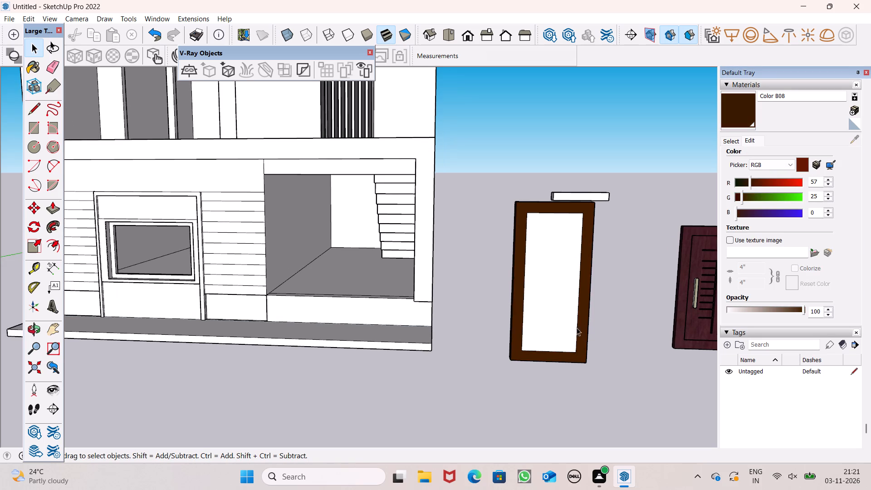
{"action": "scroll", "coordinate": [450, 319], "scroll_direction": "down", "scroll_amount": 3}
{"action": "middle_click_drag", "start_coordinate": [510, 343], "coordinate": [511, 353]}
{"action": "scroll", "coordinate": [518, 333], "scroll_direction": "up", "scroll_amount": 5}
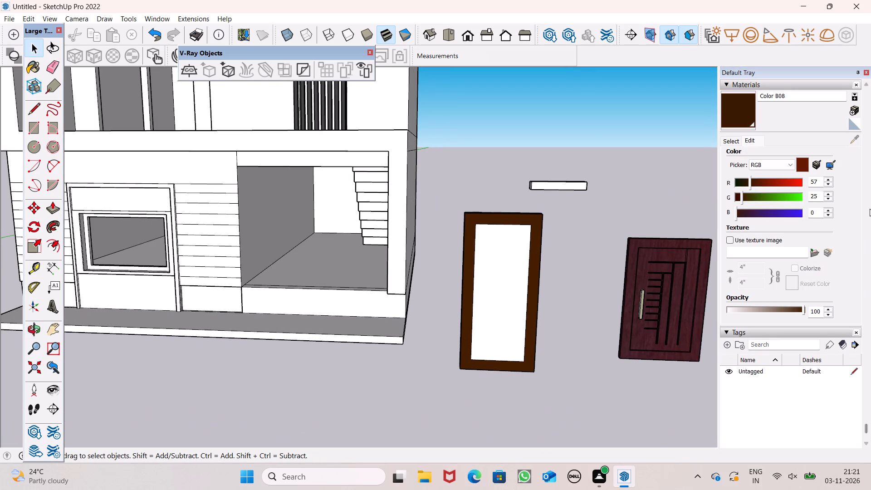
{"action": "left_click", "coordinate": [736, 141]}
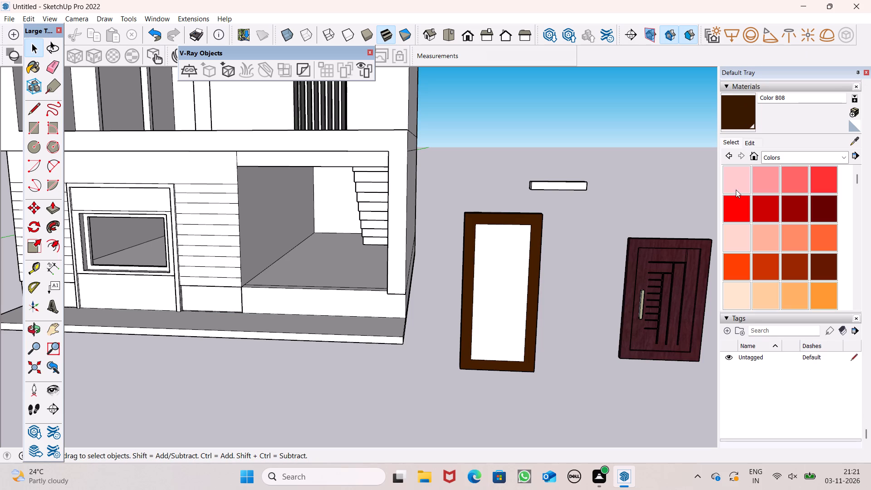
{"action": "left_click", "coordinate": [808, 155]}
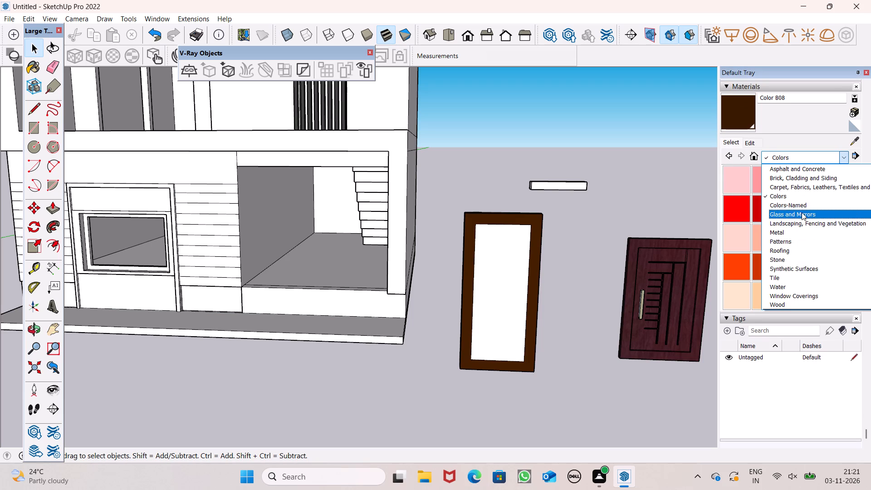
{"action": "left_click", "coordinate": [802, 211]}
{"action": "left_click", "coordinate": [817, 206]}
{"action": "left_click", "coordinate": [499, 342]}
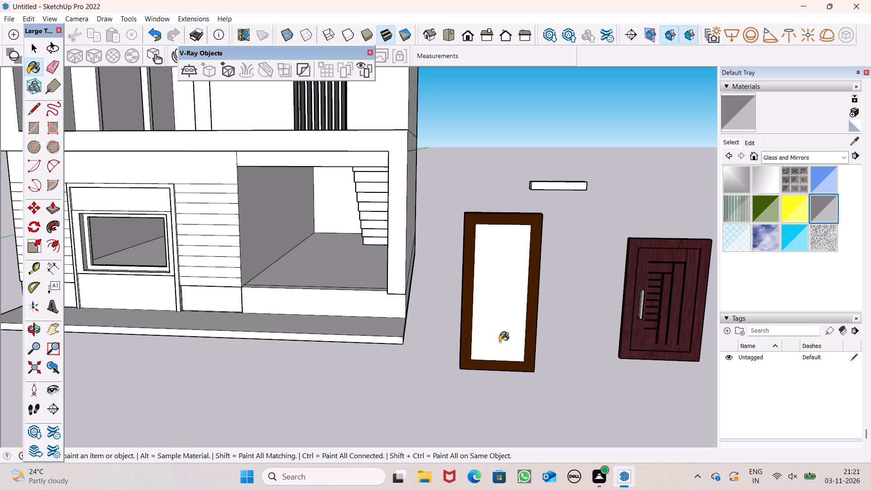
{"action": "key", "text": "space"}
Make a group from the whole brown-framed glass door.
{"action": "scroll", "coordinate": [484, 342], "scroll_direction": "down", "scroll_amount": 1}
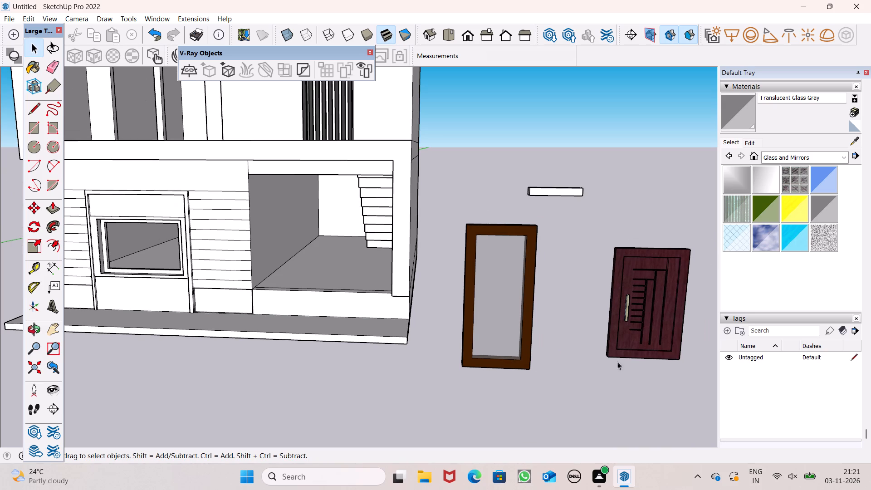
{"action": "triple_click", "coordinate": [491, 337]}
{"action": "left_click", "coordinate": [491, 337]}
{"action": "right_click", "coordinate": [491, 337]}
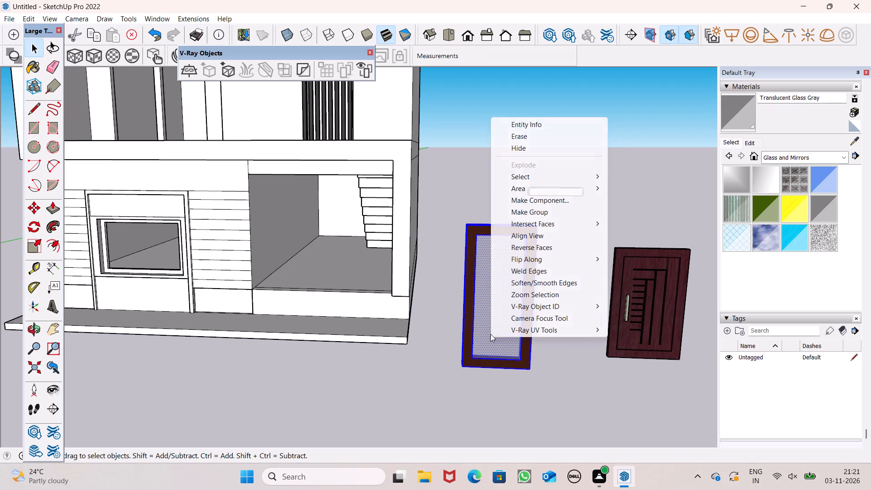
{"action": "left_click", "coordinate": [573, 211]}
Make a group from the whole dark wood veneer door with its handle.
{"action": "left_click", "coordinate": [648, 331]}
{"action": "triple_click", "coordinate": [644, 331]}
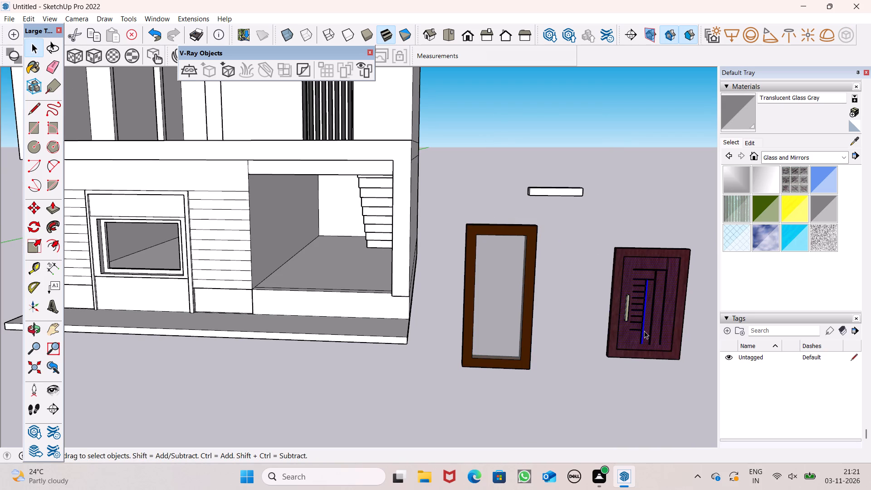
{"action": "left_click", "coordinate": [644, 329]}
{"action": "right_click", "coordinate": [645, 320]}
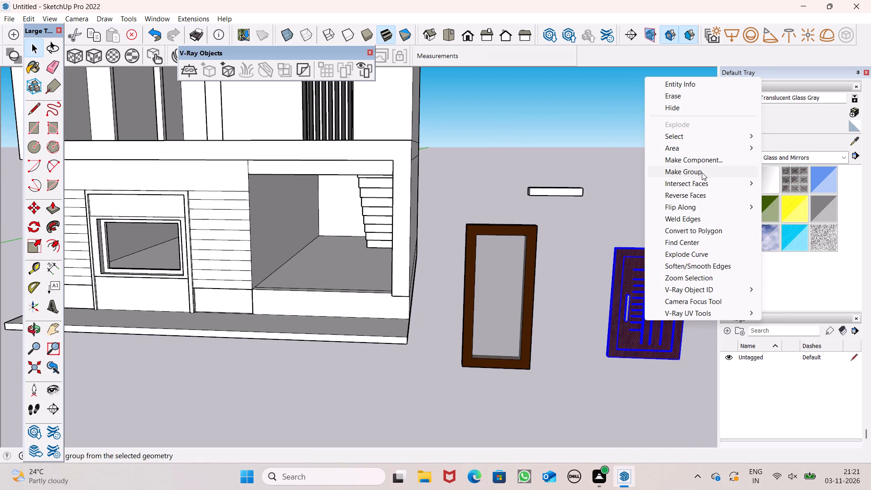
{"action": "left_click", "coordinate": [702, 172]}
Move the veneer door group by its lower corner into the bottom corner of the upper-floor doorway nearest the slatted screen.
{"action": "scroll", "coordinate": [496, 378], "scroll_direction": "down", "scroll_amount": 6}
{"action": "key", "text": "m"}
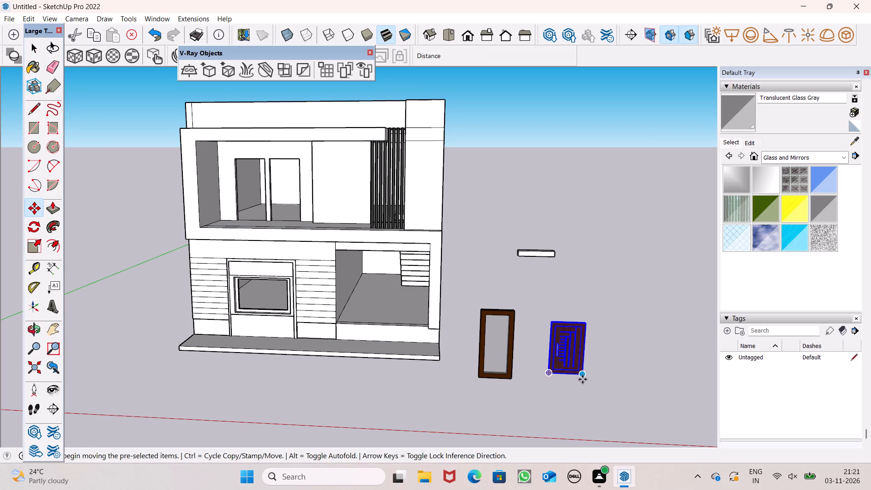
{"action": "key", "text": "Return"}
{"action": "left_click_drag", "start_coordinate": [583, 375], "coordinate": [307, 232]}
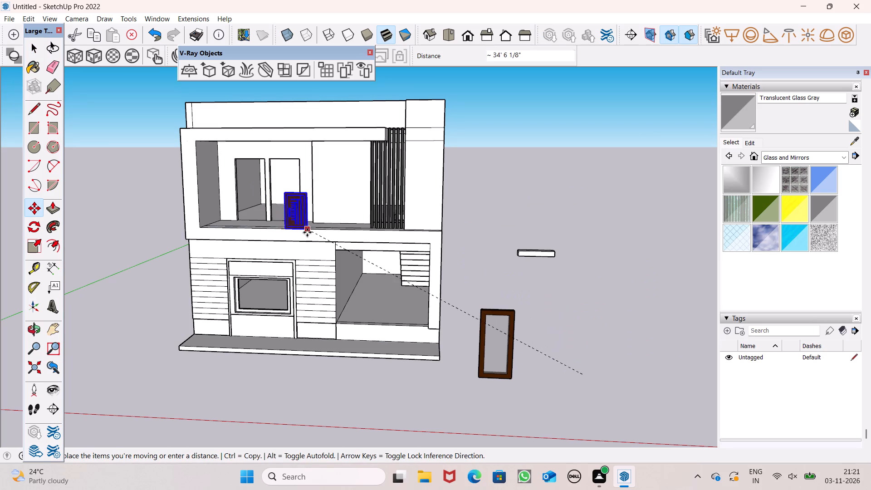
{"action": "left_click_drag", "start_coordinate": [307, 232], "coordinate": [298, 215]}
Scale the veneer door along the red axis by about 1.51 to span the width of the upper-floor doorway.
{"action": "scroll", "coordinate": [265, 226], "scroll_direction": "down", "scroll_amount": 1}
{"action": "middle_click_drag", "start_coordinate": [274, 240], "coordinate": [343, 309]}
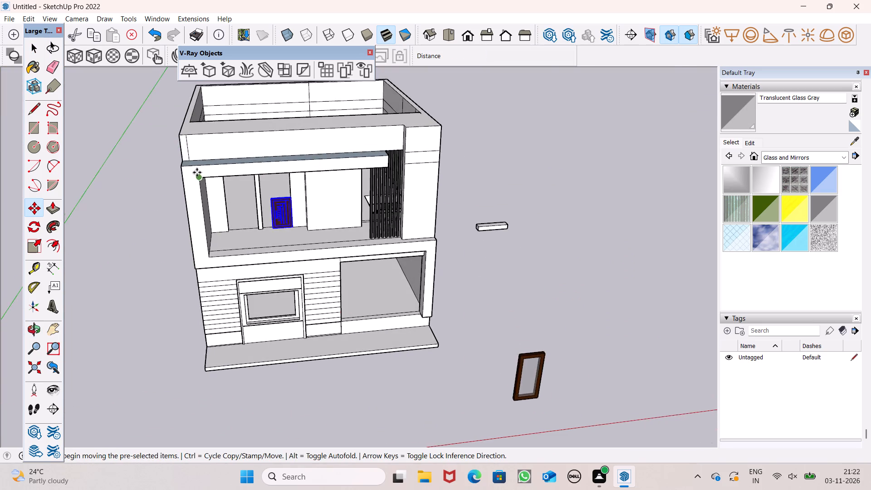
{"action": "scroll", "coordinate": [198, 169], "scroll_direction": "up", "scroll_amount": 8}
{"action": "scroll", "coordinate": [372, 326], "scroll_direction": "up", "scroll_amount": 1}
{"action": "middle_click_drag", "start_coordinate": [367, 316], "coordinate": [383, 239]}
{"action": "scroll", "coordinate": [383, 241], "scroll_direction": "up", "scroll_amount": 1}
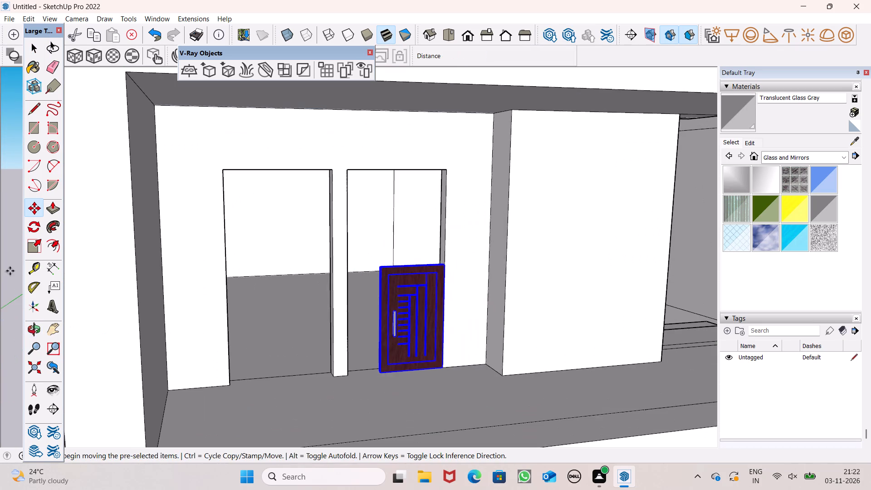
{"action": "left_click", "coordinate": [32, 249]}
{"action": "middle_click_drag", "start_coordinate": [305, 363], "coordinate": [328, 393]}
{"action": "scroll", "coordinate": [387, 354], "scroll_direction": "up", "scroll_amount": 4}
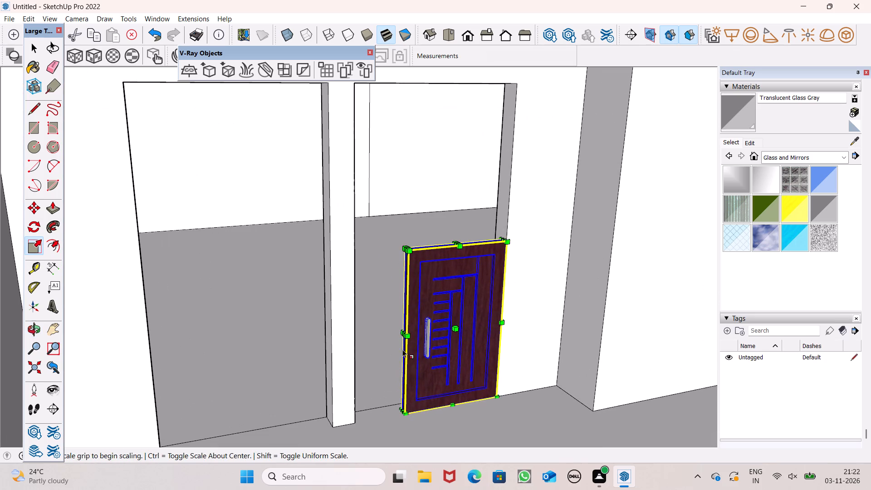
{"action": "left_click_drag", "start_coordinate": [401, 336], "coordinate": [356, 351]}
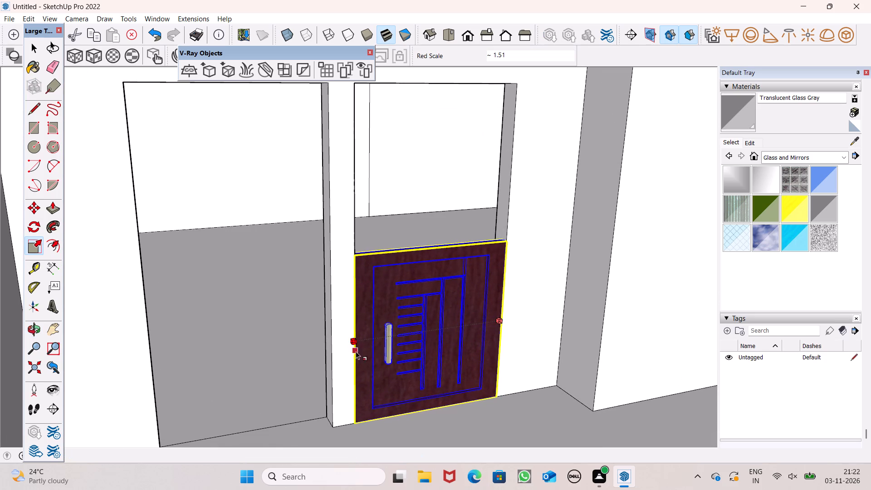
{"action": "scroll", "coordinate": [434, 334], "scroll_direction": "down", "scroll_amount": 6}
{"action": "scroll", "coordinate": [432, 188], "scroll_direction": "up", "scroll_amount": 6}
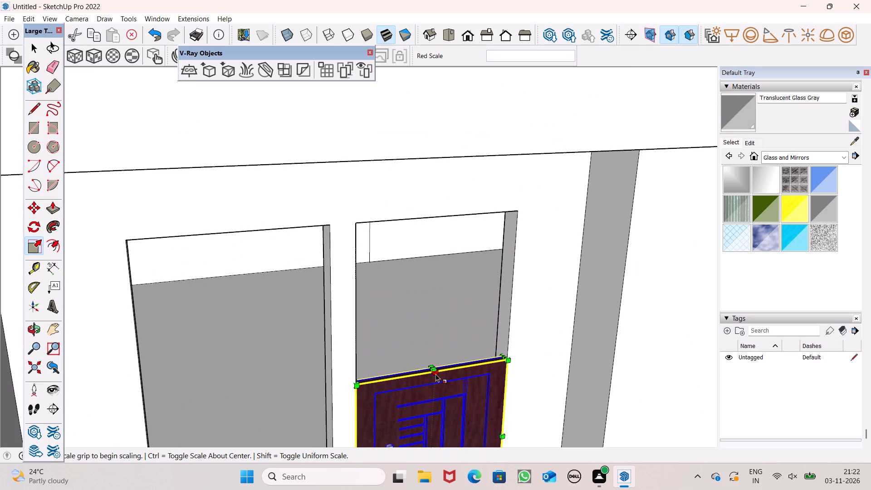
Scale the veneer door group upward until its top edge meets the head of its upper-floor doorway.
{"action": "left_click_drag", "start_coordinate": [434, 365], "coordinate": [433, 301]}
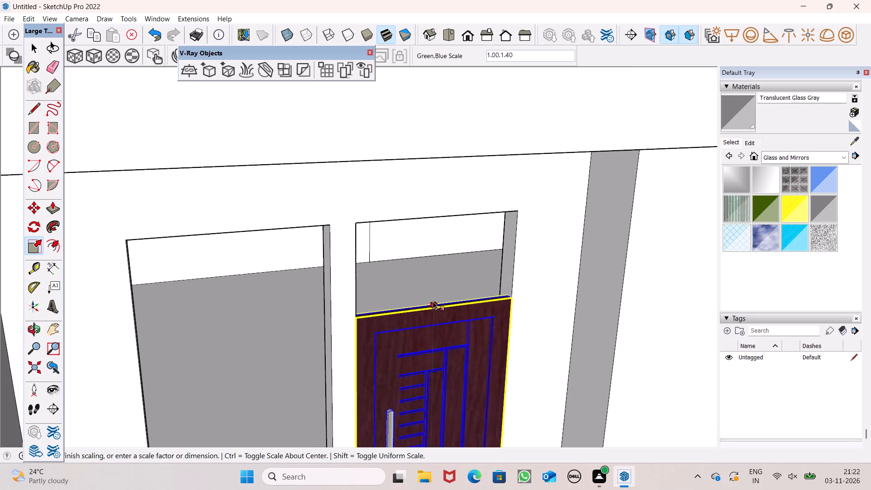
{"action": "left_click_drag", "start_coordinate": [433, 301], "coordinate": [421, 216]}
{"action": "scroll", "coordinate": [311, 243], "scroll_direction": "down", "scroll_amount": 7}
{"action": "key", "text": "space"}
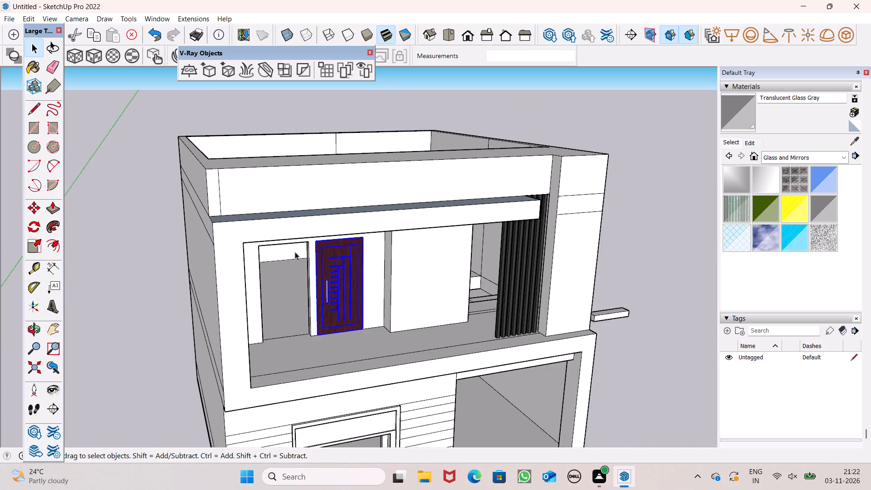
{"action": "scroll", "coordinate": [296, 269], "scroll_direction": "down", "scroll_amount": 1}
{"action": "middle_click_drag", "start_coordinate": [402, 343], "coordinate": [329, 393]}
{"action": "left_click", "coordinate": [68, 252]}
Move the brown-framed glass door group by its lower corner into the bottom corner of the empty upper-floor doorway, beside the veneer door.
{"action": "scroll", "coordinate": [315, 284], "scroll_direction": "up", "scroll_amount": 6}
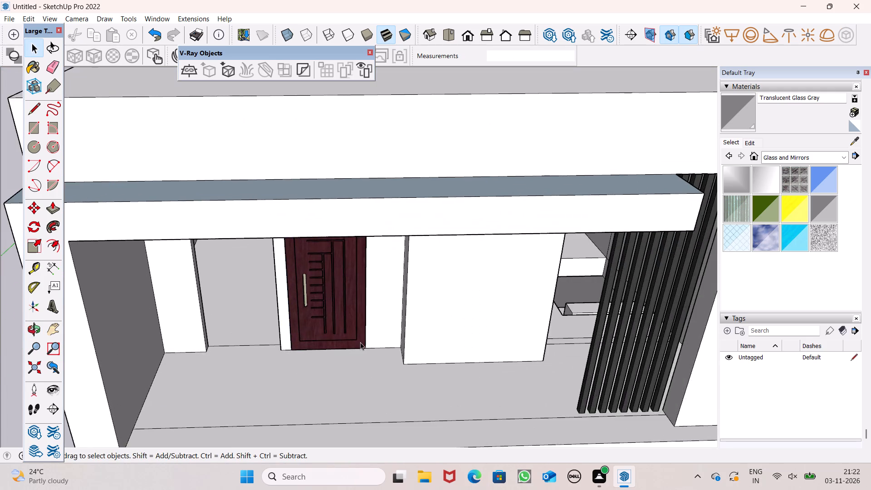
{"action": "middle_click_drag", "start_coordinate": [347, 342], "coordinate": [467, 254]}
{"action": "scroll", "coordinate": [468, 248], "scroll_direction": "up", "scroll_amount": 1}
{"action": "scroll", "coordinate": [323, 212], "scroll_direction": "down", "scroll_amount": 13}
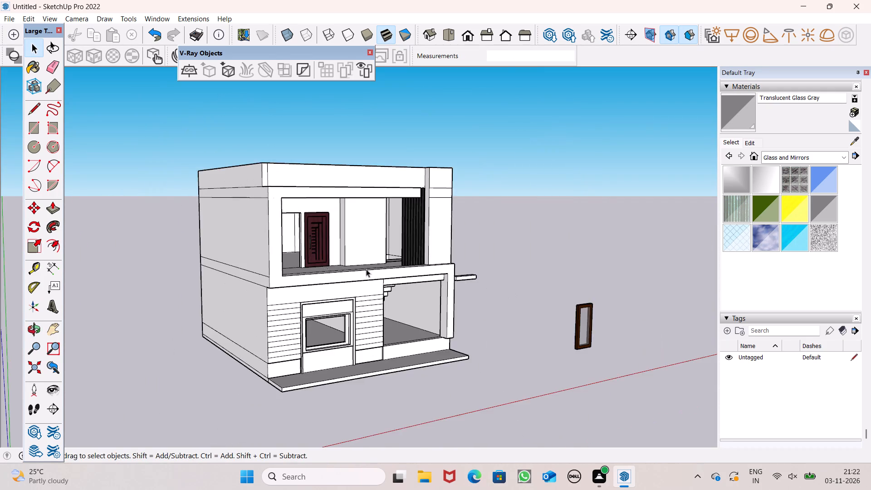
{"action": "middle_click_drag", "start_coordinate": [368, 283], "coordinate": [310, 318]}
{"action": "scroll", "coordinate": [310, 318], "scroll_direction": "up", "scroll_amount": 1}
{"action": "left_click", "coordinate": [586, 370]}
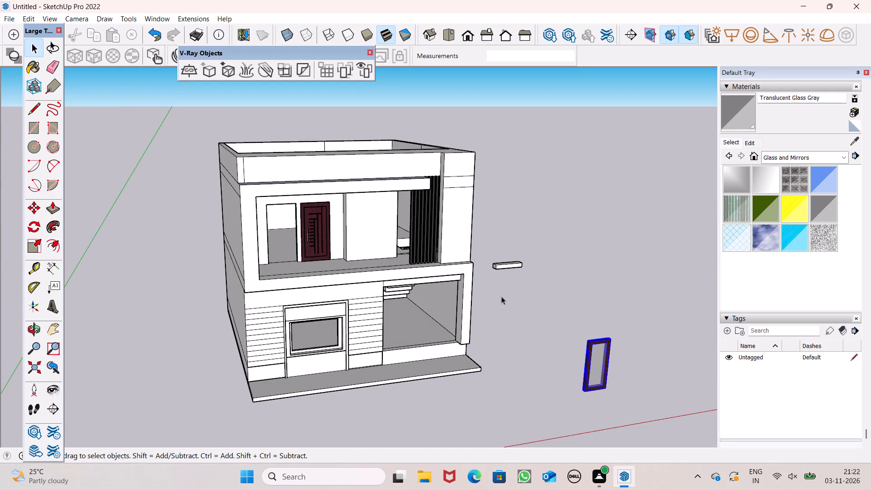
{"action": "key", "text": "m"}
{"action": "key", "text": "Return"}
{"action": "left_click_drag", "start_coordinate": [607, 392], "coordinate": [517, 376]}
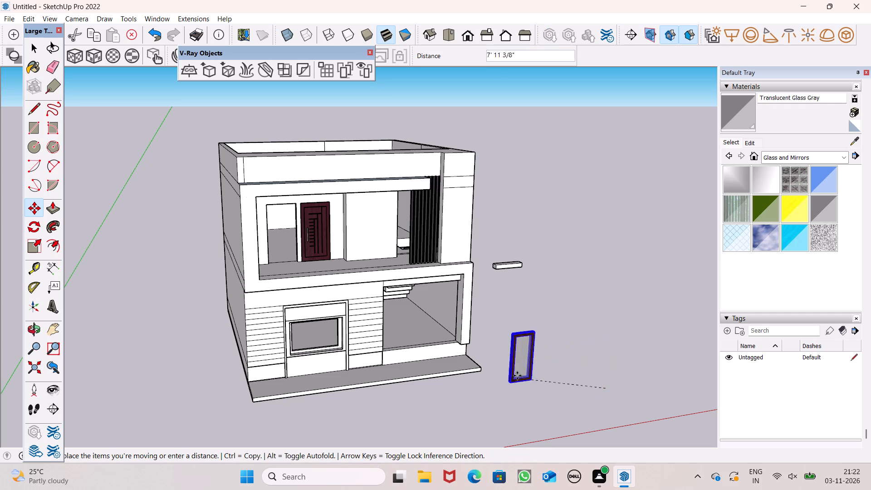
{"action": "left_click_drag", "start_coordinate": [517, 376], "coordinate": [293, 260]}
{"action": "scroll", "coordinate": [258, 212], "scroll_direction": "up", "scroll_amount": 5}
{"action": "middle_click_drag", "start_coordinate": [343, 240], "coordinate": [340, 244]}
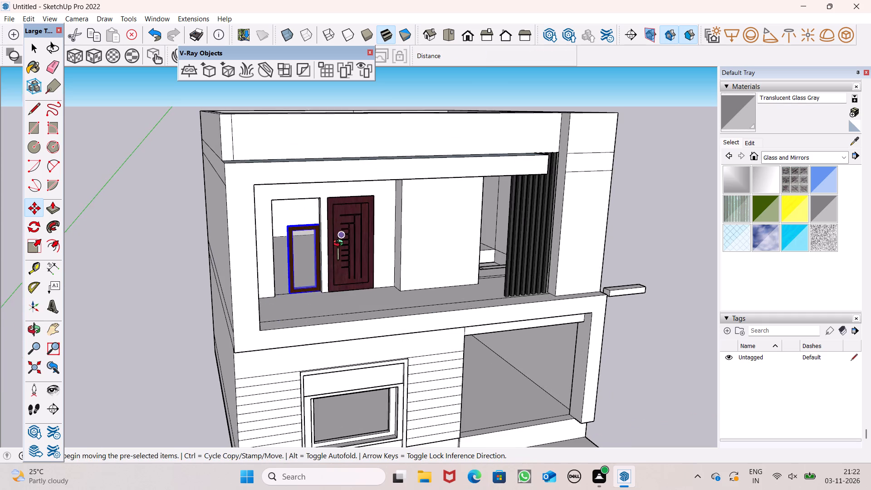
{"action": "middle_click_drag", "start_coordinate": [340, 244], "coordinate": [293, 269]}
{"action": "scroll", "coordinate": [298, 275], "scroll_direction": "up", "scroll_amount": 9}
{"action": "scroll", "coordinate": [315, 213], "scroll_direction": "down", "scroll_amount": 5}
{"action": "middle_click_drag", "start_coordinate": [347, 285], "coordinate": [358, 300]}
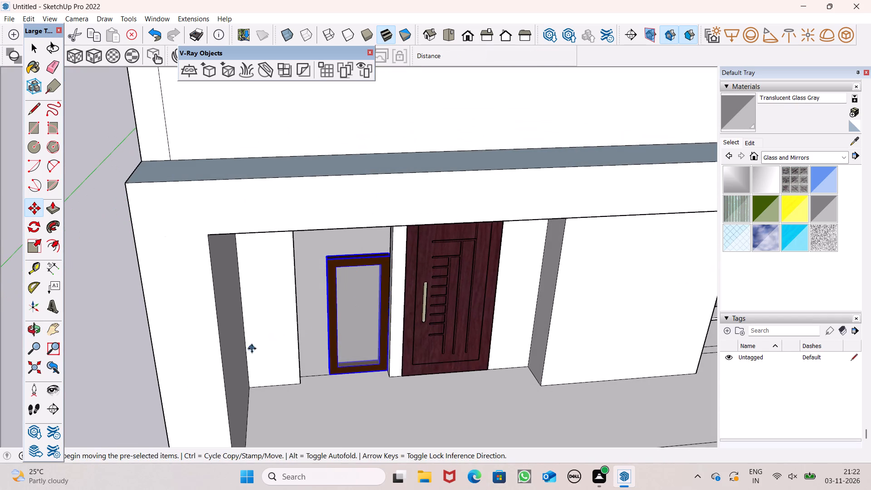
{"action": "scroll", "coordinate": [357, 382], "scroll_direction": "up", "scroll_amount": 6}
{"action": "left_click_drag", "start_coordinate": [401, 354], "coordinate": [401, 355]}
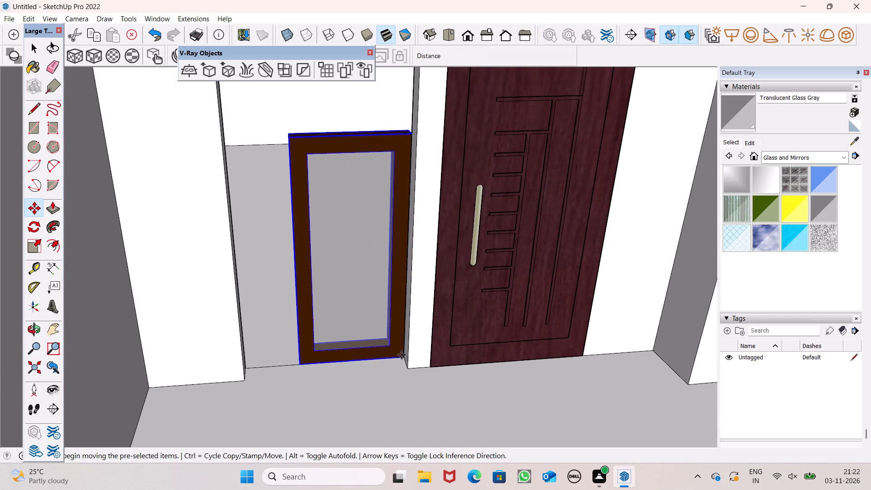
{"action": "left_click_drag", "start_coordinate": [401, 355], "coordinate": [406, 366]}
{"action": "scroll", "coordinate": [391, 335], "scroll_direction": "down", "scroll_amount": 4}
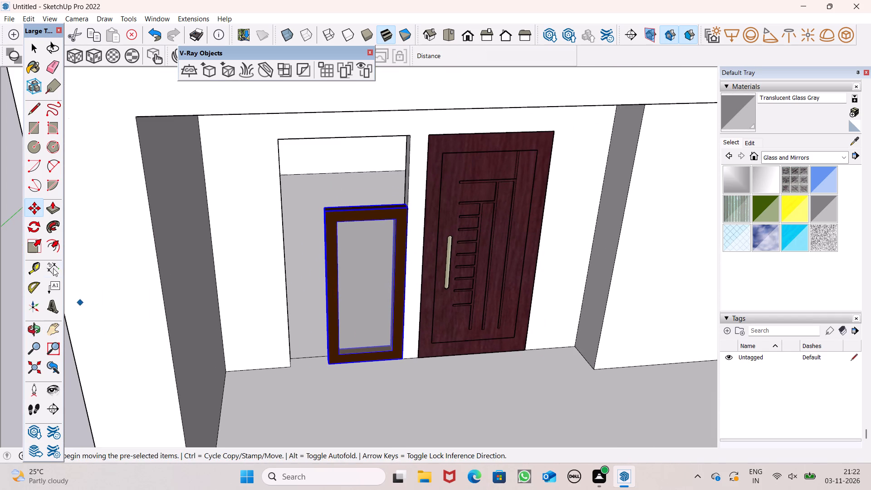
Scale the glass door along the blue axis by about 1.40 to reach the head of the doorway.
{"action": "left_click", "coordinate": [36, 248]}
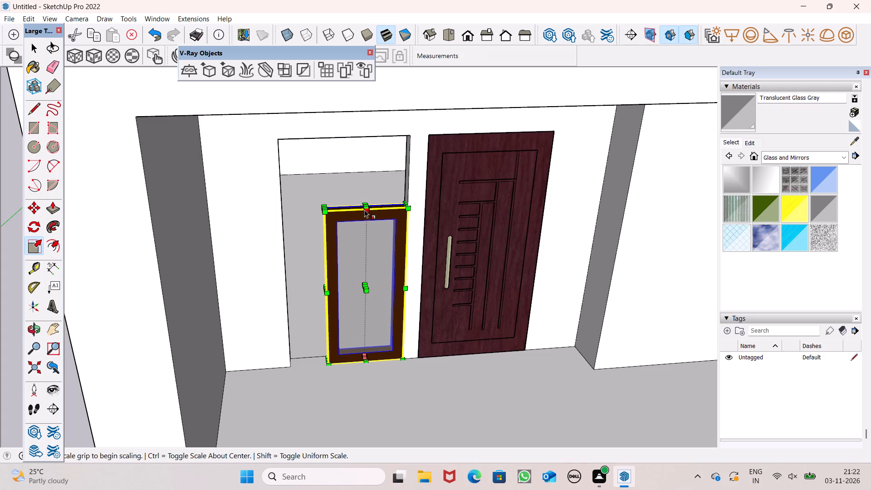
{"action": "left_click_drag", "start_coordinate": [366, 203], "coordinate": [368, 139]}
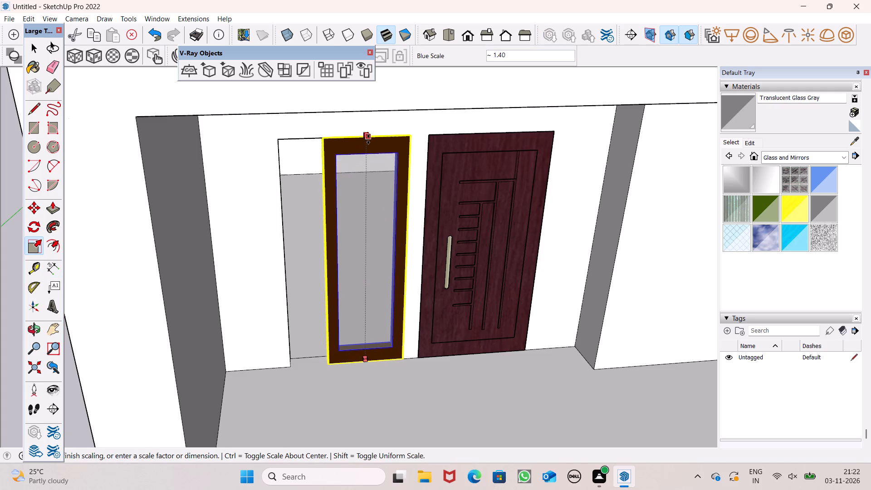
{"action": "left_click_drag", "start_coordinate": [368, 139], "coordinate": [367, 139]}
Scale the glass door along the red axis to span the full width of its doorway.
{"action": "left_click_drag", "start_coordinate": [324, 266], "coordinate": [369, 275]}
{"action": "middle_click_drag", "start_coordinate": [367, 275], "coordinate": [426, 290]}
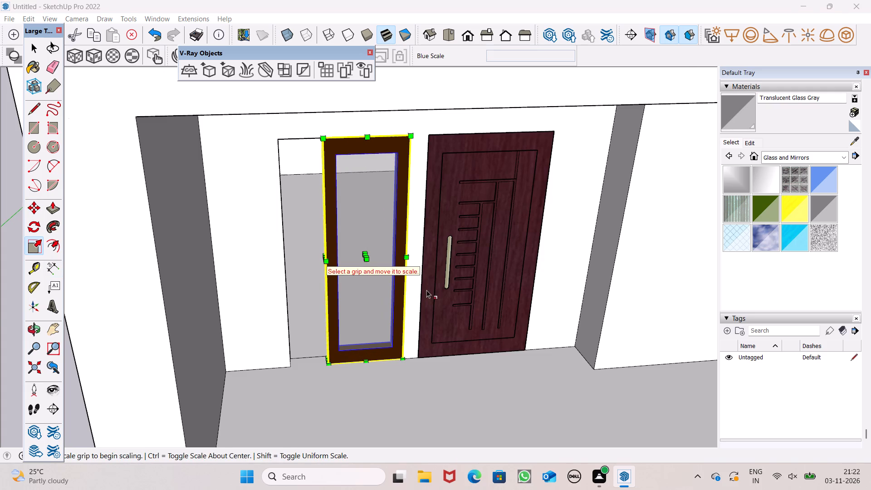
{"action": "middle_click_drag", "start_coordinate": [426, 290], "coordinate": [432, 291]}
{"action": "scroll", "coordinate": [329, 304], "scroll_direction": "up", "scroll_amount": 1}
{"action": "scroll", "coordinate": [255, 285], "scroll_direction": "down", "scroll_amount": 5}
{"action": "middle_click_drag", "start_coordinate": [275, 299], "coordinate": [307, 328]}
{"action": "scroll", "coordinate": [313, 285], "scroll_direction": "up", "scroll_amount": 4}
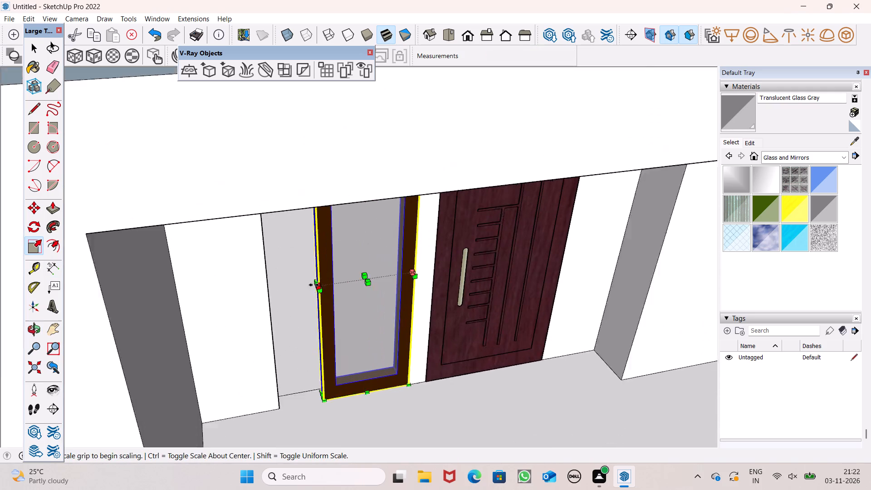
{"action": "scroll", "coordinate": [314, 285], "scroll_direction": "up", "scroll_amount": 1}
{"action": "left_click_drag", "start_coordinate": [317, 284], "coordinate": [263, 299]}
{"action": "scroll", "coordinate": [214, 268], "scroll_direction": "down", "scroll_amount": 3}
{"action": "key", "text": "space"}
{"action": "middle_click_drag", "start_coordinate": [380, 313], "coordinate": [274, 248]}
{"action": "scroll", "coordinate": [362, 269], "scroll_direction": "down", "scroll_amount": 10}
{"action": "middle_click_drag", "start_coordinate": [404, 247], "coordinate": [416, 216]}
{"action": "left_click", "coordinate": [124, 220]}
Draw an upright, freestanding rectangle about 2' 9" high beside the building, below the loose slab piece.
{"action": "scroll", "coordinate": [226, 234], "scroll_direction": "down", "scroll_amount": 4}
{"action": "middle_click_drag", "start_coordinate": [297, 297], "coordinate": [368, 266]}
{"action": "scroll", "coordinate": [279, 218], "scroll_direction": "down", "scroll_amount": 5}
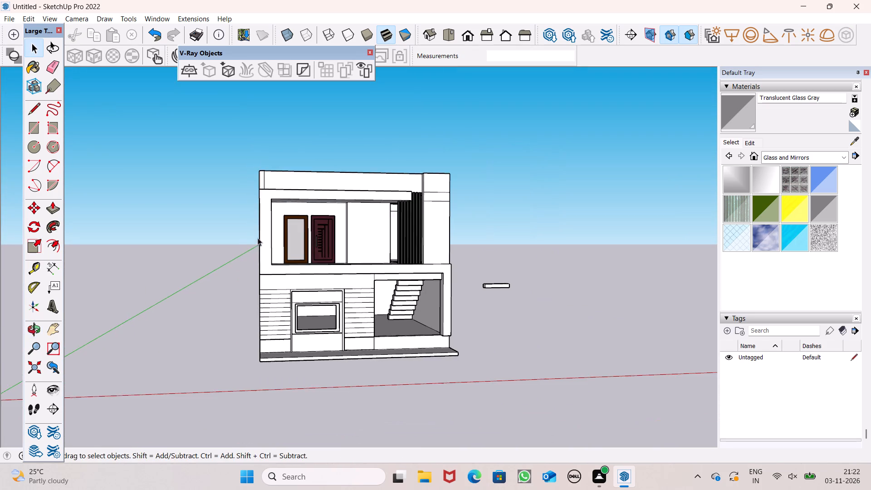
{"action": "middle_click_drag", "start_coordinate": [372, 285], "coordinate": [303, 275]}
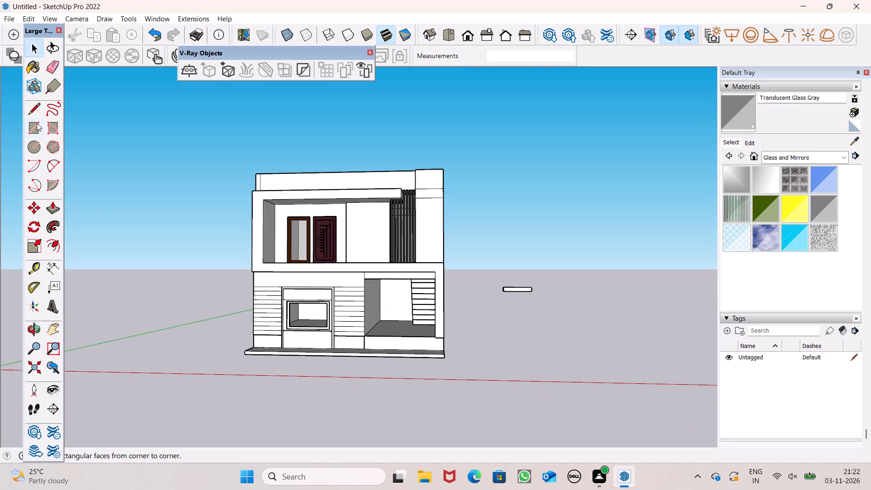
{"action": "left_click", "coordinate": [37, 123]}
{"action": "scroll", "coordinate": [558, 379], "scroll_direction": "up", "scroll_amount": 3}
{"action": "left_click", "coordinate": [481, 290]}
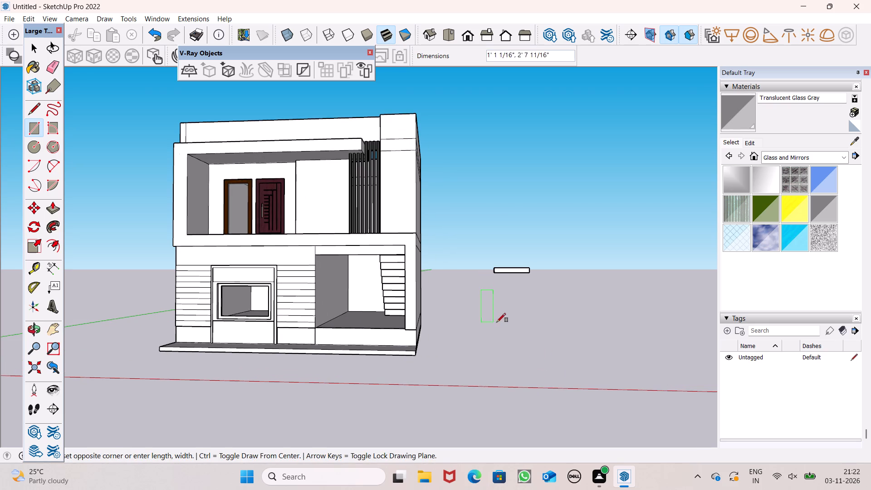
{"action": "left_click", "coordinate": [526, 324]}
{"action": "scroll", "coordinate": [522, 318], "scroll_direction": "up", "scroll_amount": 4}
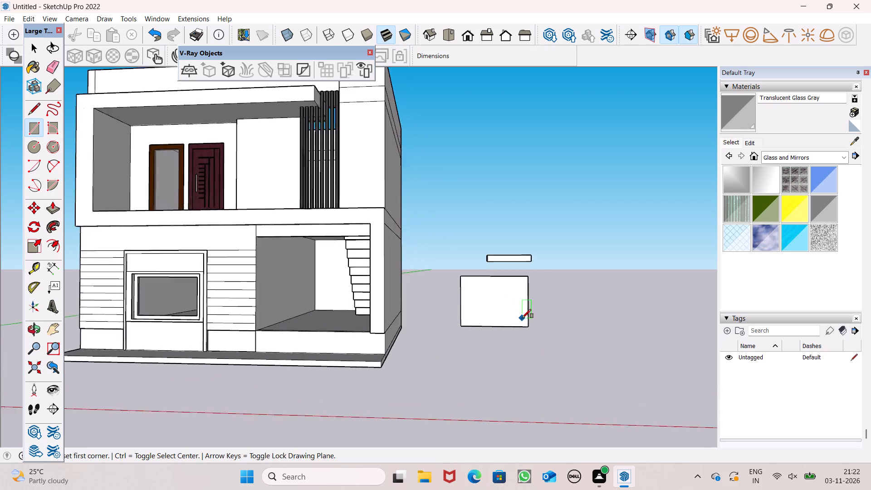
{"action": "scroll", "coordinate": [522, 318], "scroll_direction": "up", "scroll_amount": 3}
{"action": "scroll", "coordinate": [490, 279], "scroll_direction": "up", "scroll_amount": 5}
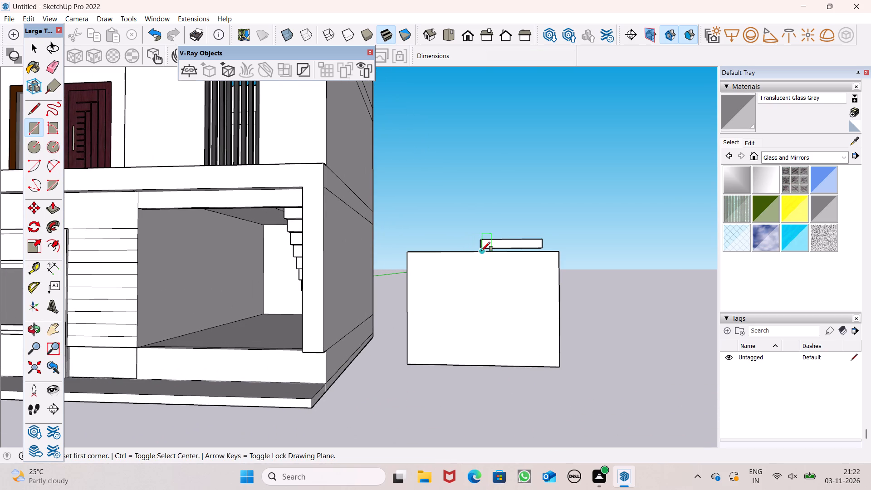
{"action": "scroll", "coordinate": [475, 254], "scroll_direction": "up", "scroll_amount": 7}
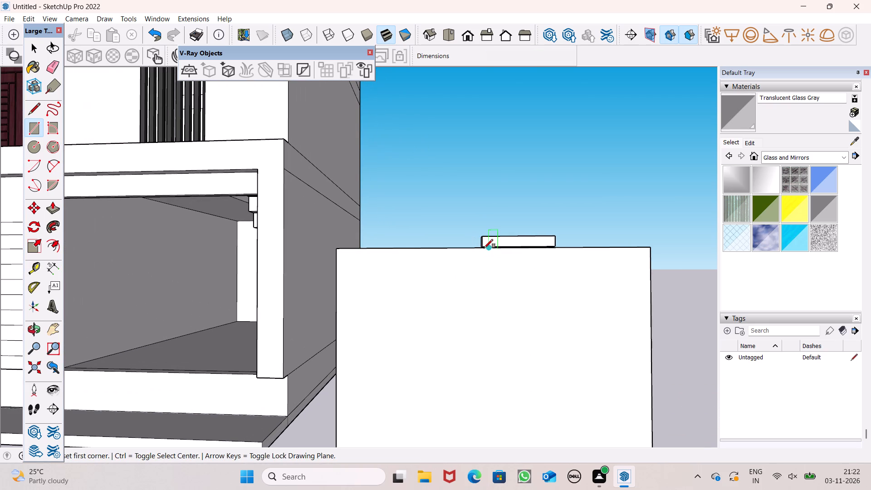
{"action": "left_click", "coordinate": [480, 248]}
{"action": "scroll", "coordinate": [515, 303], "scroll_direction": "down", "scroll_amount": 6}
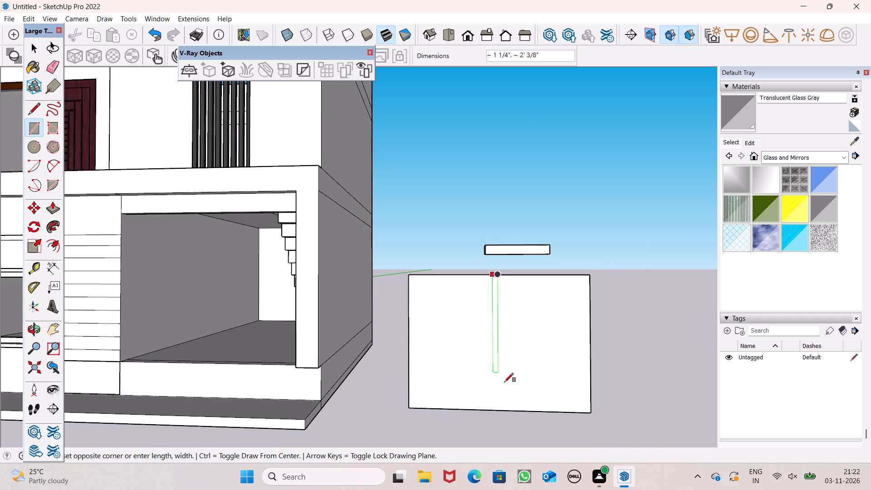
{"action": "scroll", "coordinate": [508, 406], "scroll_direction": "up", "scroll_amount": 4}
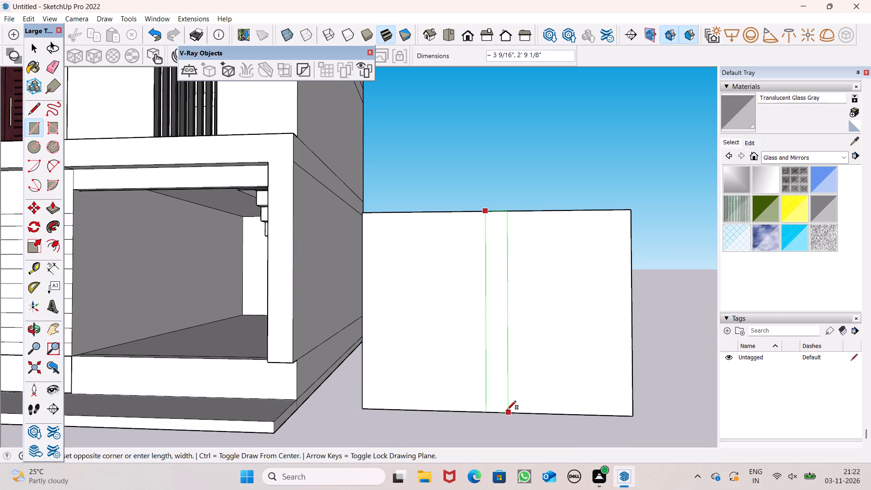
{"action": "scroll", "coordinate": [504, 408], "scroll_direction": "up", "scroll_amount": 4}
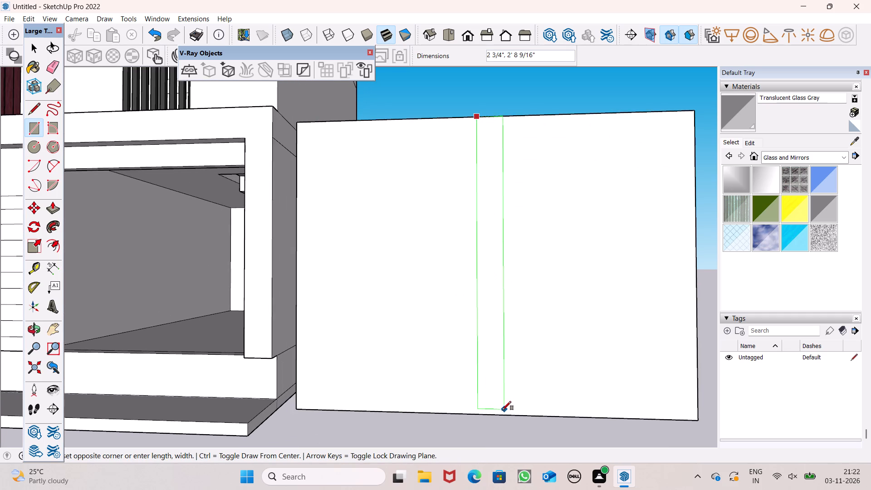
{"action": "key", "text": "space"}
Offset the freestanding rectangle's outline inward by about 2 1/2" to form a frame border.
{"action": "scroll", "coordinate": [435, 354], "scroll_direction": "down", "scroll_amount": 3}
{"action": "middle_click_drag", "start_coordinate": [477, 388], "coordinate": [485, 397]}
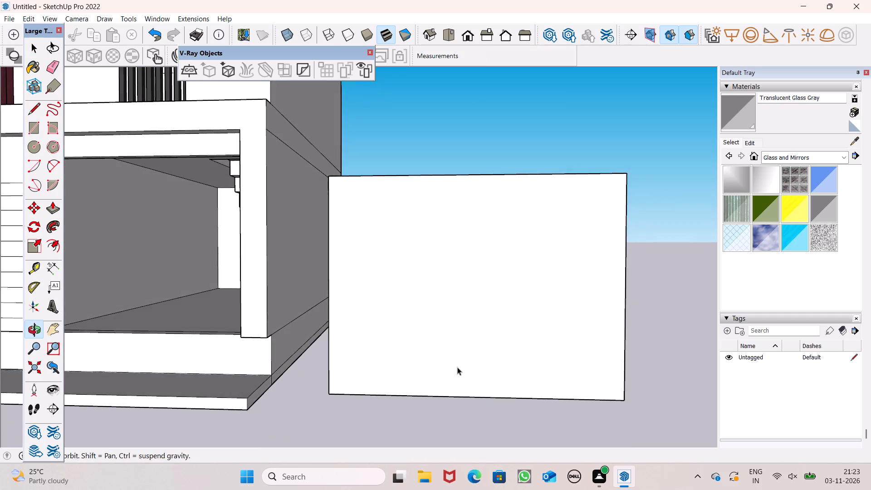
{"action": "scroll", "coordinate": [436, 351], "scroll_direction": "down", "scroll_amount": 2}
{"action": "left_click", "coordinate": [48, 250]}
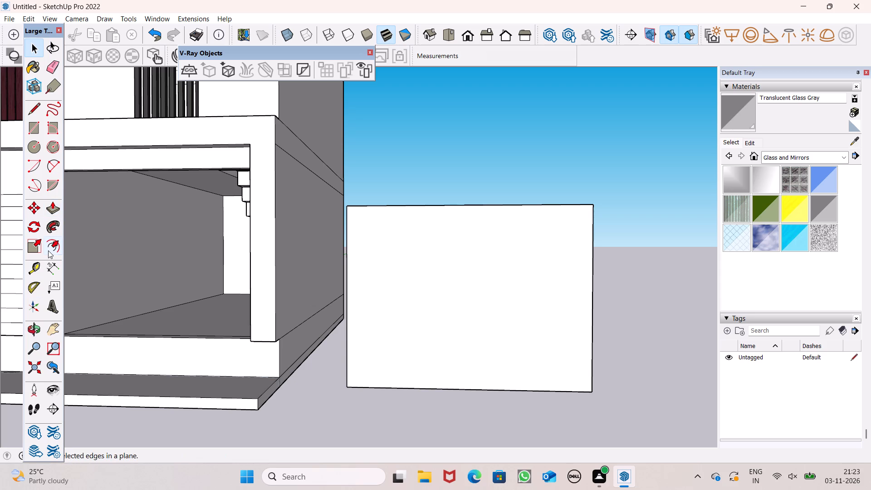
{"action": "left_click_drag", "start_coordinate": [427, 227], "coordinate": [420, 219]}
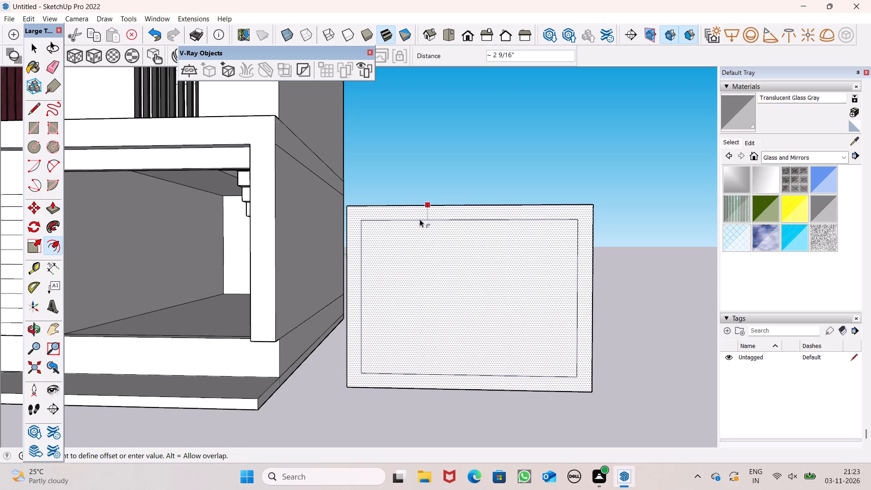
{"action": "left_click_drag", "start_coordinate": [420, 219], "coordinate": [420, 218]}
{"action": "key", "text": "space"}
{"action": "left_click", "coordinate": [432, 131]}
Draw a vertical strip about 1 1/2" wide and 2' 4 9/16" high near the middle, between the inner outline's top and bottom edges.
{"action": "scroll", "coordinate": [433, 169], "scroll_direction": "down", "scroll_amount": 1}
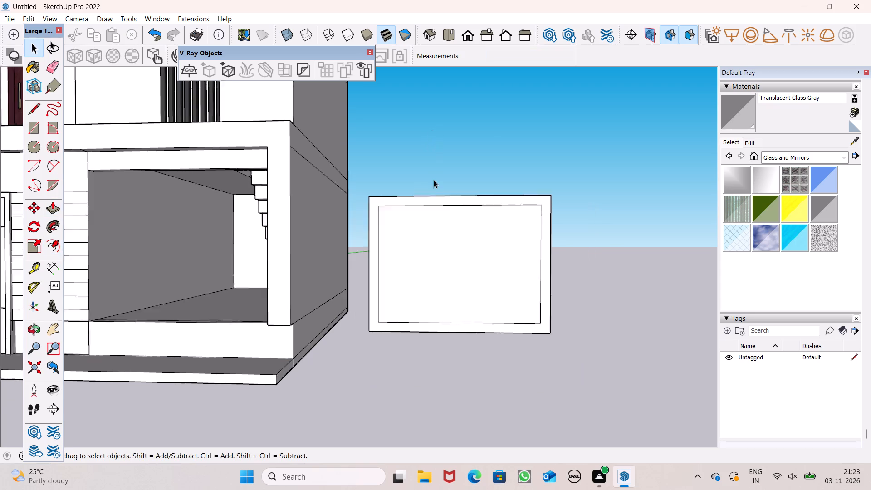
{"action": "scroll", "coordinate": [434, 180], "scroll_direction": "down", "scroll_amount": 2}
{"action": "middle_click_drag", "start_coordinate": [453, 259], "coordinate": [464, 284]}
{"action": "scroll", "coordinate": [481, 181], "scroll_direction": "up", "scroll_amount": 2}
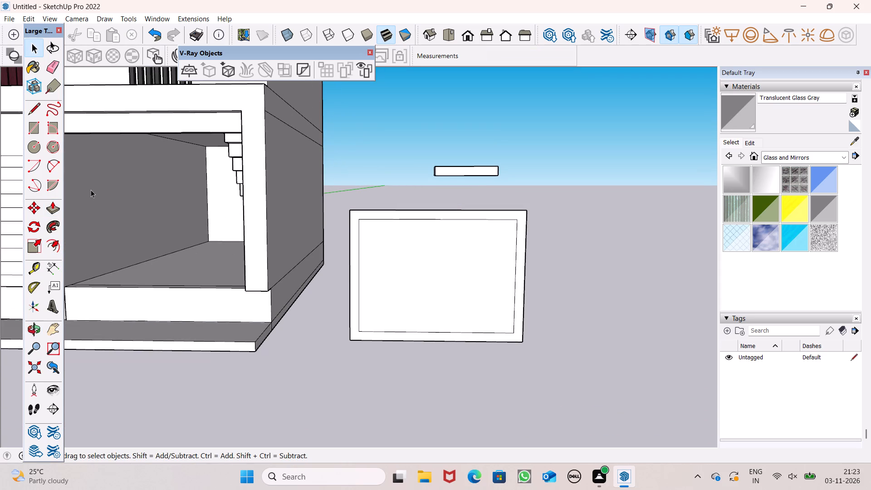
{"action": "left_click", "coordinate": [34, 132]}
{"action": "scroll", "coordinate": [428, 244], "scroll_direction": "up", "scroll_amount": 2}
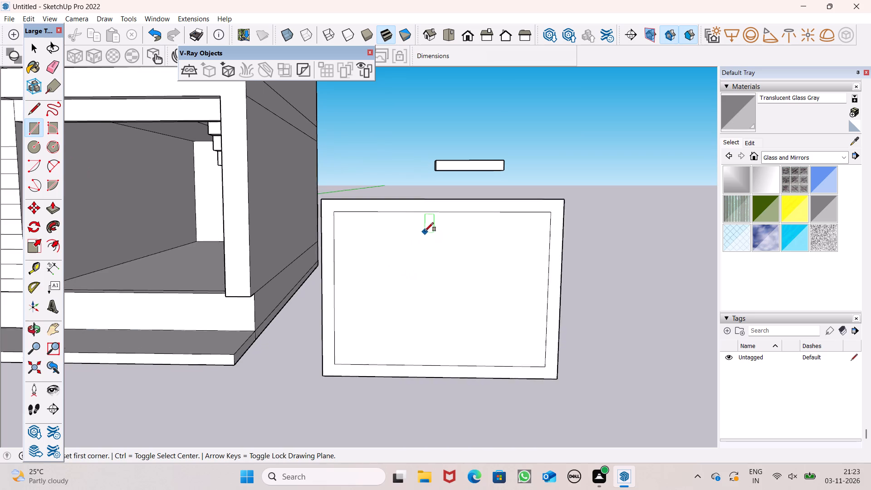
{"action": "scroll", "coordinate": [425, 231], "scroll_direction": "up", "scroll_amount": 8}
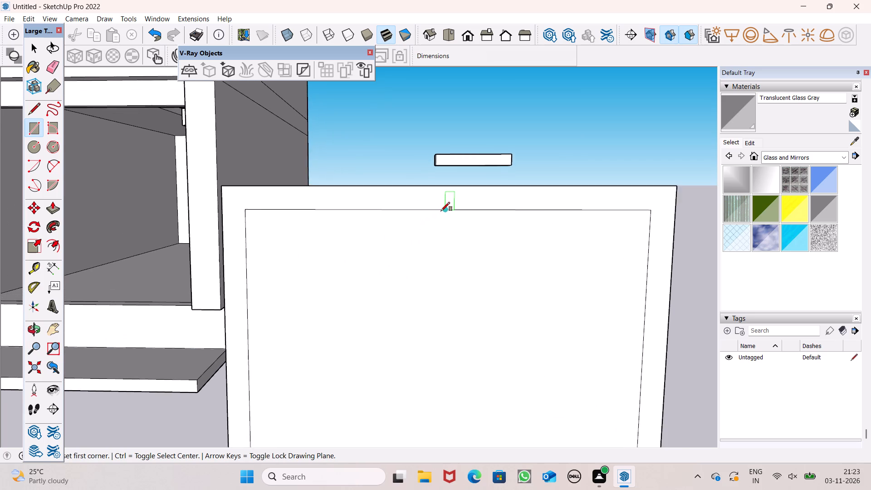
{"action": "left_click", "coordinate": [436, 210]}
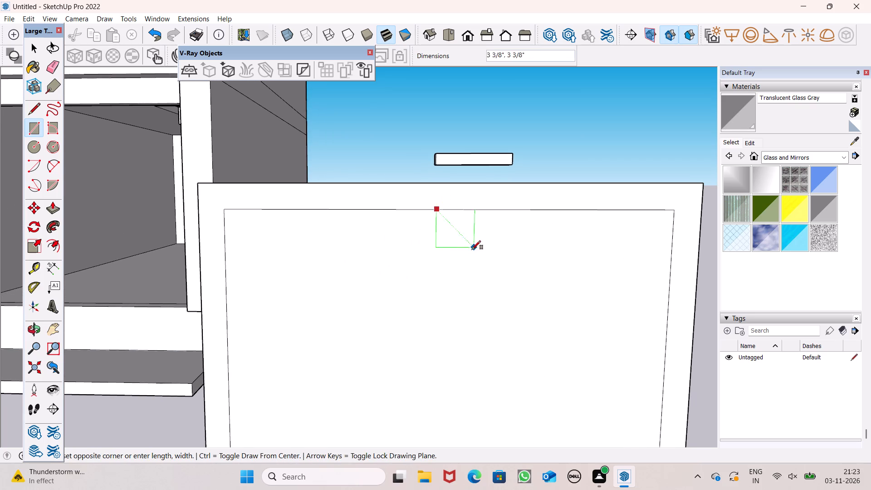
{"action": "scroll", "coordinate": [472, 256], "scroll_direction": "down", "scroll_amount": 6}
{"action": "scroll", "coordinate": [455, 421], "scroll_direction": "up", "scroll_amount": 4}
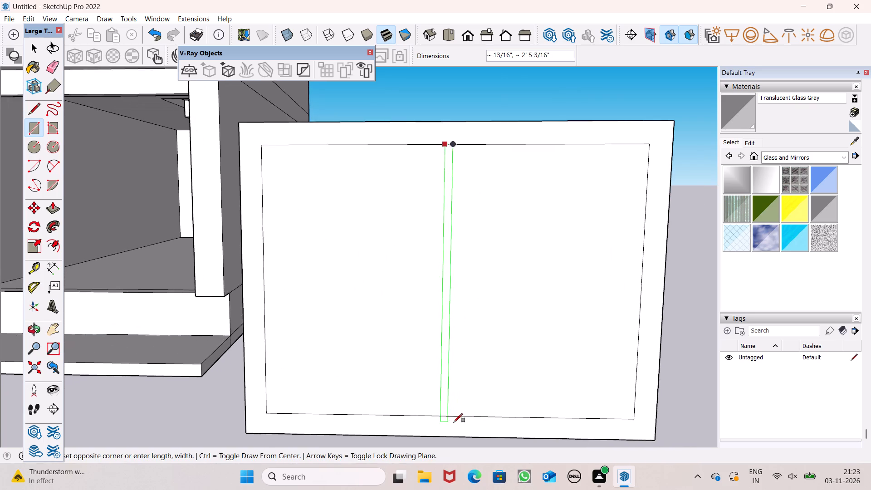
{"action": "scroll", "coordinate": [454, 422], "scroll_direction": "up", "scroll_amount": 4}
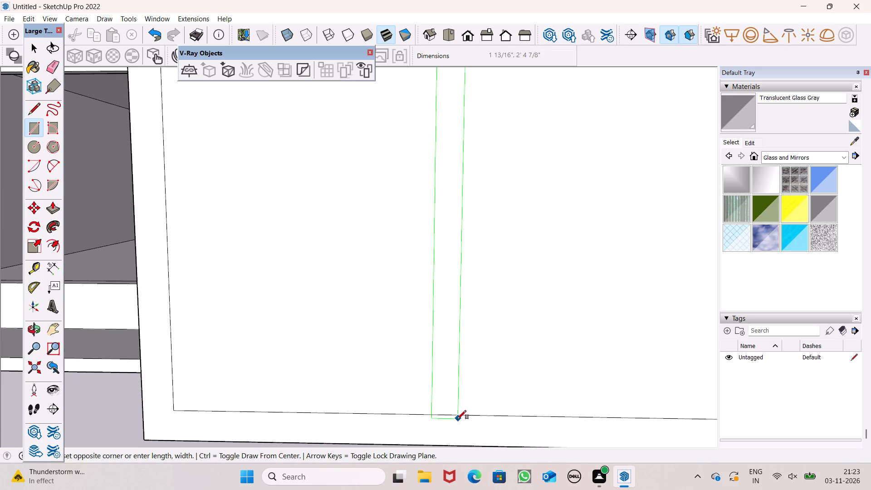
{"action": "left_click", "coordinate": [452, 413]}
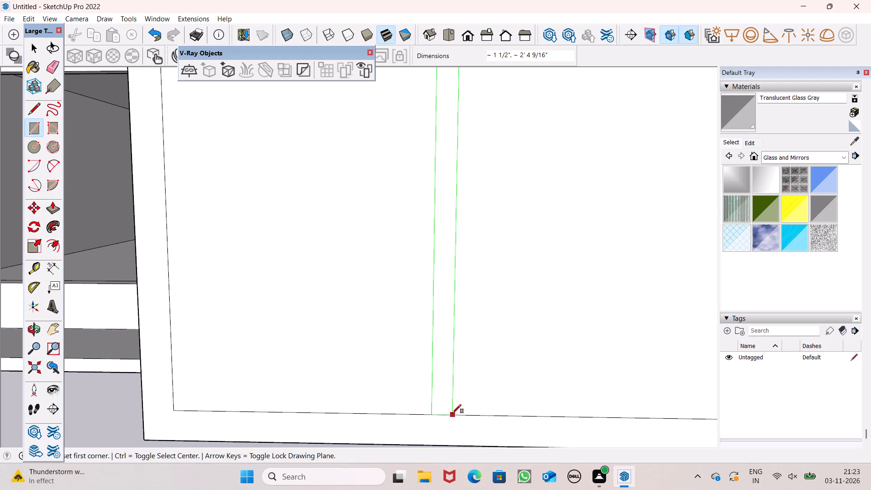
{"action": "scroll", "coordinate": [449, 412], "scroll_direction": "down", "scroll_amount": 6}
{"action": "middle_click_drag", "start_coordinate": [461, 416], "coordinate": [471, 434]}
{"action": "key", "text": "space"}
{"action": "scroll", "coordinate": [459, 162], "scroll_direction": "up", "scroll_amount": 4}
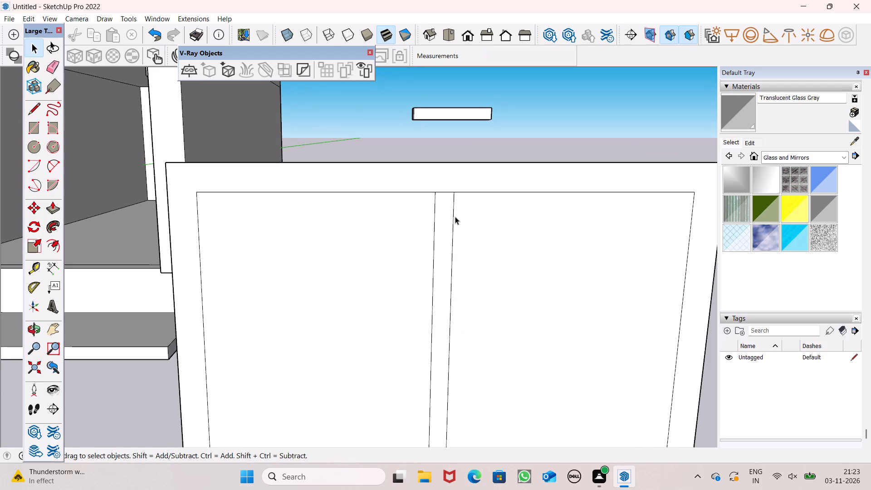
Shift the vertical divider strip slightly sideways to adjust its position in the middle of the frame.
{"action": "double_click", "coordinate": [448, 226]}
{"action": "key", "text": "m"}
{"action": "key", "text": "Return"}
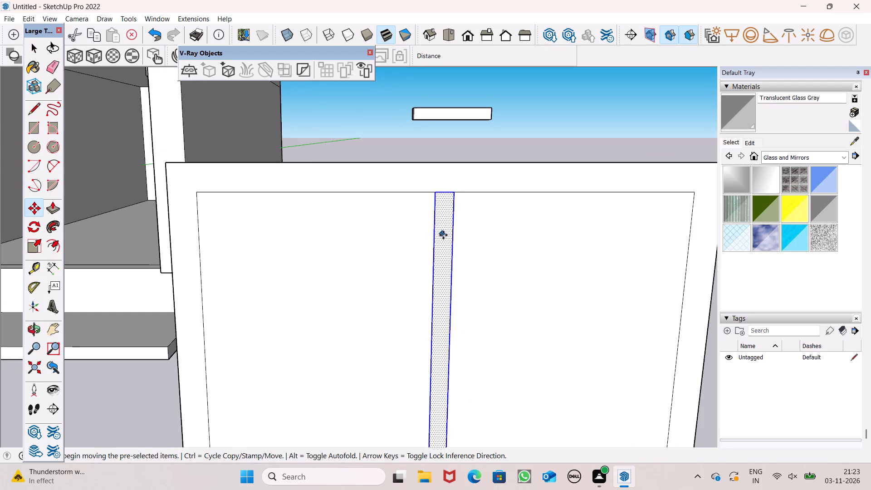
{"action": "left_click_drag", "start_coordinate": [444, 235], "coordinate": [432, 238]}
{"action": "scroll", "coordinate": [416, 209], "scroll_direction": "down", "scroll_amount": 4}
{"action": "middle_click_drag", "start_coordinate": [457, 278], "coordinate": [433, 271]}
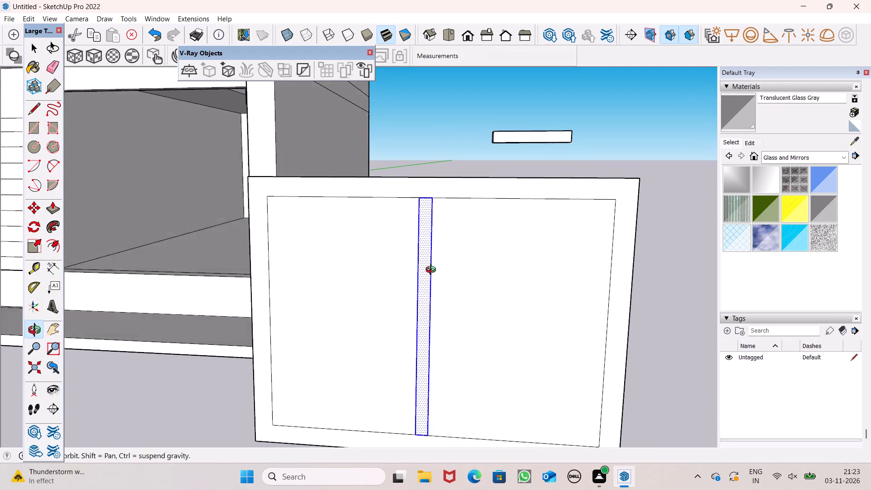
{"action": "middle_click_drag", "start_coordinate": [433, 271], "coordinate": [435, 266]}
{"action": "scroll", "coordinate": [433, 219], "scroll_direction": "up", "scroll_amount": 1}
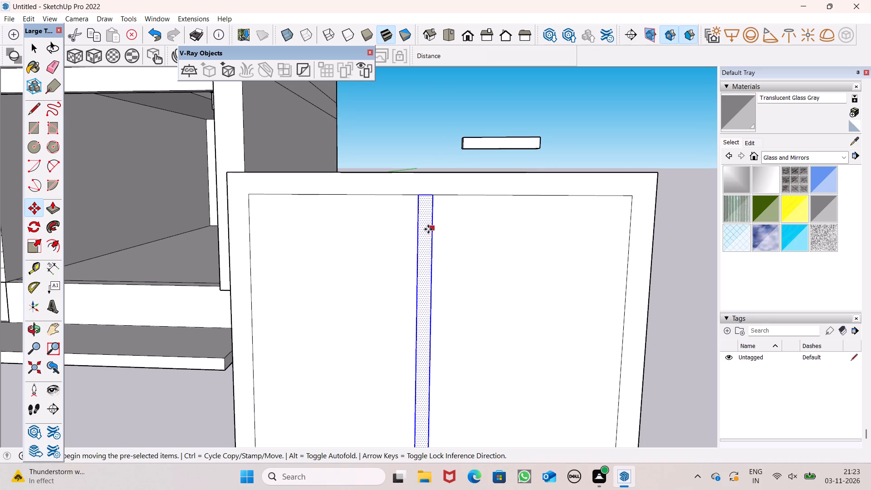
{"action": "left_click_drag", "start_coordinate": [428, 229], "coordinate": [433, 230]}
{"action": "scroll", "coordinate": [426, 201], "scroll_direction": "down", "scroll_amount": 4}
{"action": "key", "text": "space"}
{"action": "left_click", "coordinate": [582, 146]}
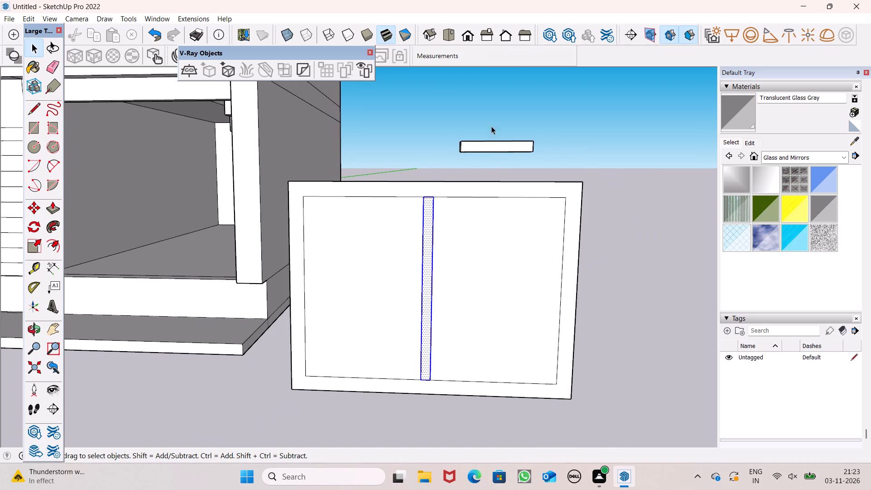
Erase the short edges at the divider strip's top and bottom ends so it merges with the frame border.
{"action": "left_click", "coordinate": [54, 69]}
{"action": "scroll", "coordinate": [412, 181], "scroll_direction": "up", "scroll_amount": 4}
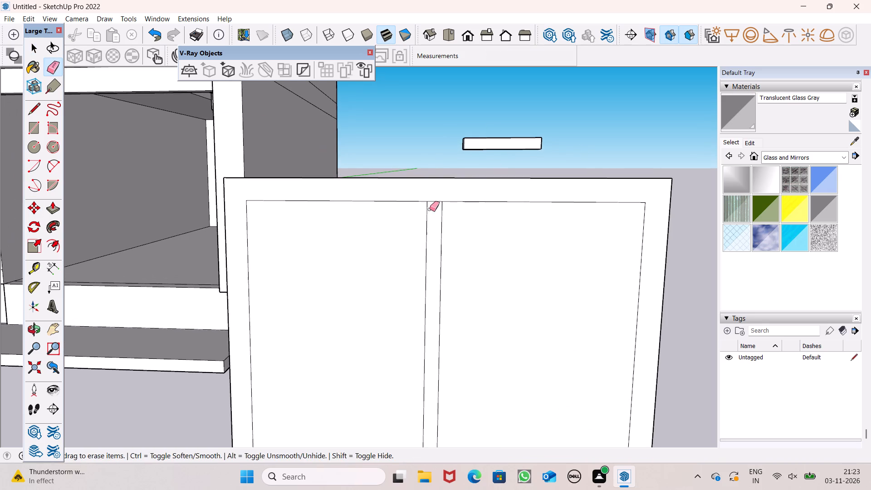
{"action": "left_click", "coordinate": [434, 204]}
{"action": "scroll", "coordinate": [445, 186], "scroll_direction": "down", "scroll_amount": 3}
{"action": "scroll", "coordinate": [432, 409], "scroll_direction": "up", "scroll_amount": 3}
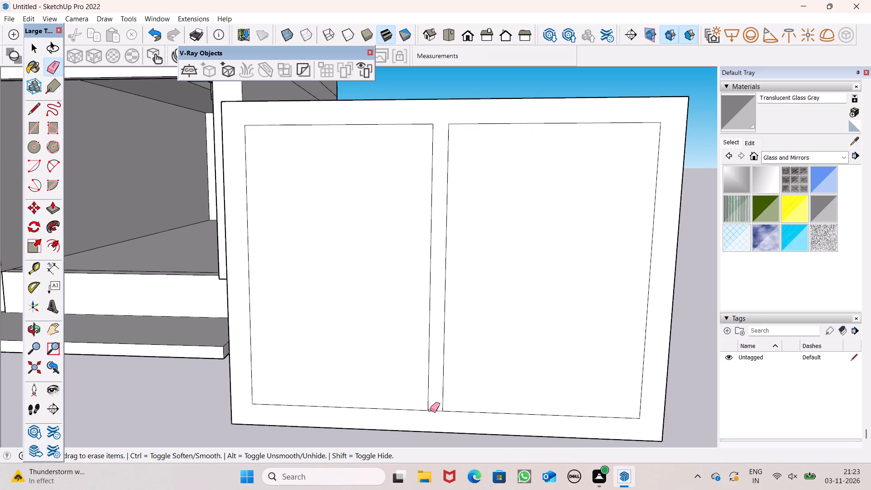
{"action": "left_click", "coordinate": [433, 411]}
{"action": "key", "text": "space"}
Apply the Translucent Glass Gray material to both panes of the divided frame.
{"action": "scroll", "coordinate": [357, 284], "scroll_direction": "down", "scroll_amount": 4}
{"action": "middle_click_drag", "start_coordinate": [394, 353], "coordinate": [398, 368]}
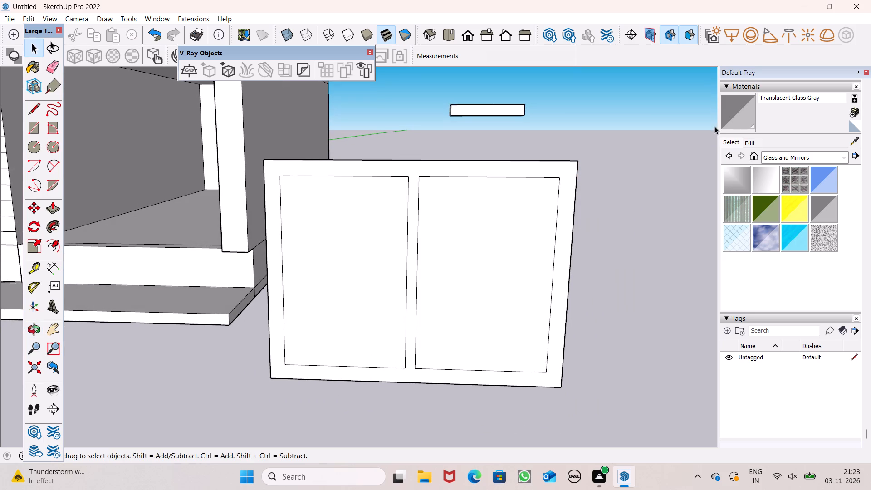
{"action": "left_click", "coordinate": [735, 103]}
{"action": "left_click", "coordinate": [442, 314]}
{"action": "left_click", "coordinate": [352, 313]}
{"action": "key", "text": "space"}
Extrude the frame border and divider outward by about 2" around the glass panes.
{"action": "scroll", "coordinate": [442, 269], "scroll_direction": "down", "scroll_amount": 1}
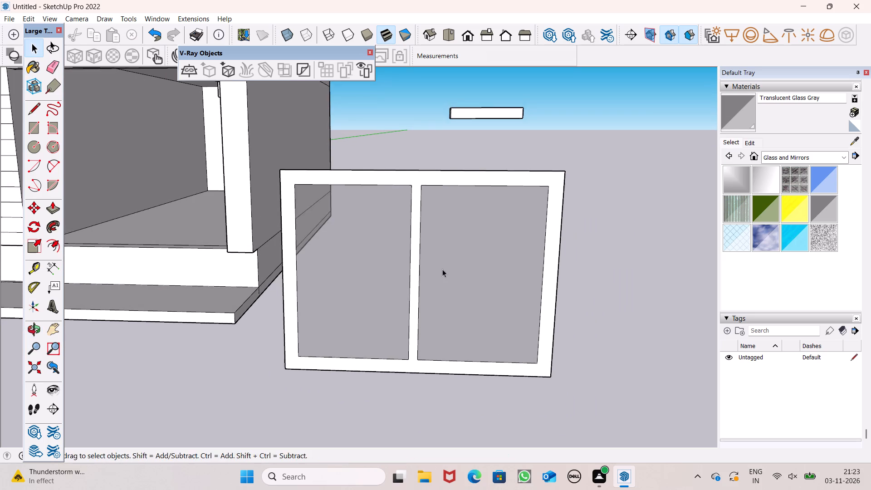
{"action": "middle_click_drag", "start_coordinate": [481, 324], "coordinate": [467, 367]}
{"action": "scroll", "coordinate": [456, 360], "scroll_direction": "up", "scroll_amount": 1}
{"action": "scroll", "coordinate": [402, 268], "scroll_direction": "down", "scroll_amount": 3}
{"action": "left_click", "coordinate": [60, 212]}
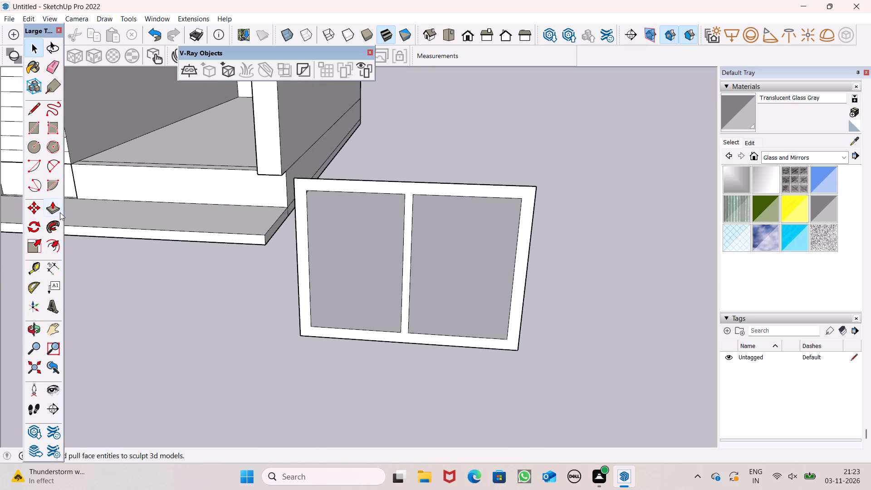
{"action": "scroll", "coordinate": [299, 270], "scroll_direction": "down", "scroll_amount": 2}
{"action": "middle_click_drag", "start_coordinate": [389, 325], "coordinate": [392, 398]}
{"action": "scroll", "coordinate": [455, 333], "scroll_direction": "up", "scroll_amount": 6}
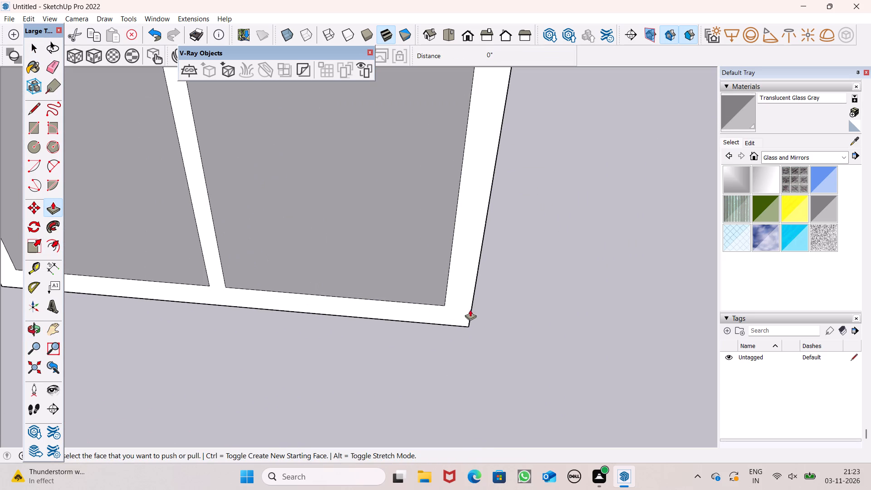
{"action": "left_click_drag", "start_coordinate": [457, 312], "coordinate": [454, 328]}
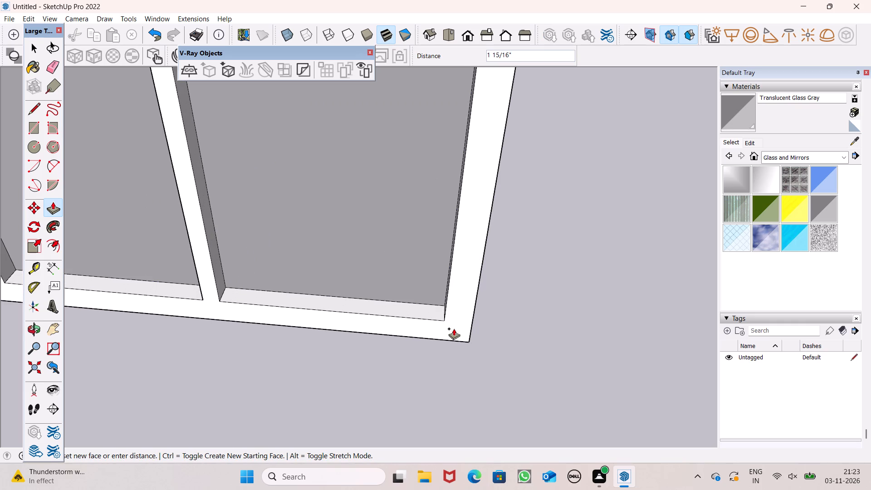
{"action": "left_click_drag", "start_coordinate": [454, 328], "coordinate": [453, 329]}
{"action": "scroll", "coordinate": [438, 308], "scroll_direction": "down", "scroll_amount": 6}
{"action": "middle_click_drag", "start_coordinate": [414, 362], "coordinate": [433, 277]}
{"action": "key", "text": "space"}
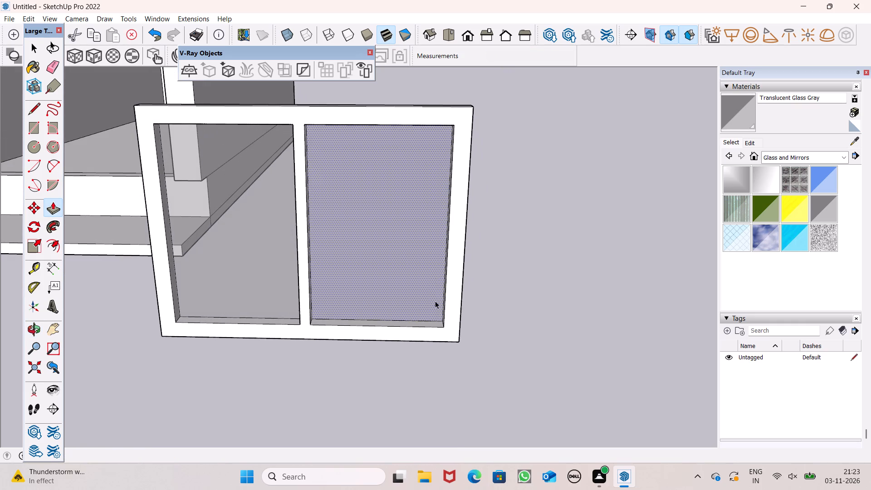
Select the whole window, including frame and glass panes, and make it a group.
{"action": "triple_click", "coordinate": [447, 313]}
{"action": "left_click", "coordinate": [447, 313]}
{"action": "right_click", "coordinate": [447, 313]}
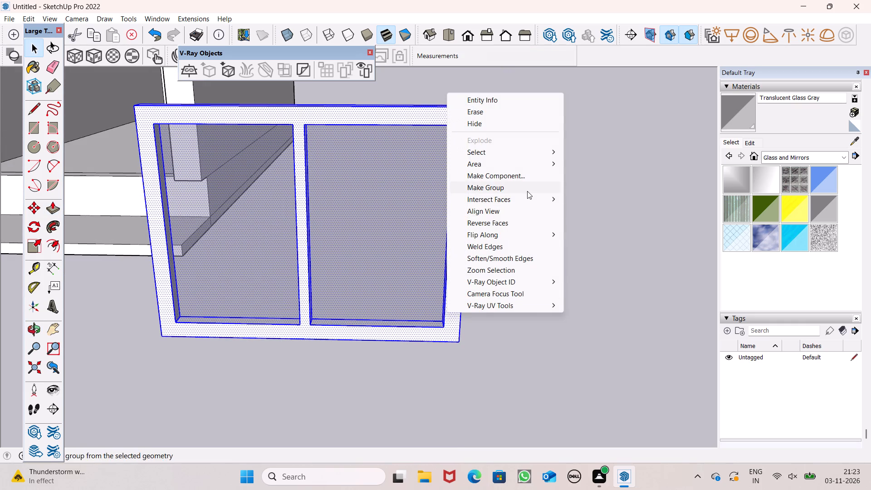
{"action": "left_click", "coordinate": [527, 191]}
Move the window group from beside the building to the ground-floor window opening in the front wall.
{"action": "scroll", "coordinate": [549, 306], "scroll_direction": "down", "scroll_amount": 7}
{"action": "scroll", "coordinate": [549, 314], "scroll_direction": "up", "scroll_amount": 1}
{"action": "scroll", "coordinate": [549, 314], "scroll_direction": "down", "scroll_amount": 4}
{"action": "middle_click_drag", "start_coordinate": [545, 324], "coordinate": [547, 304]}
{"action": "scroll", "coordinate": [547, 304], "scroll_direction": "up", "scroll_amount": 1}
{"action": "key", "text": "m"}
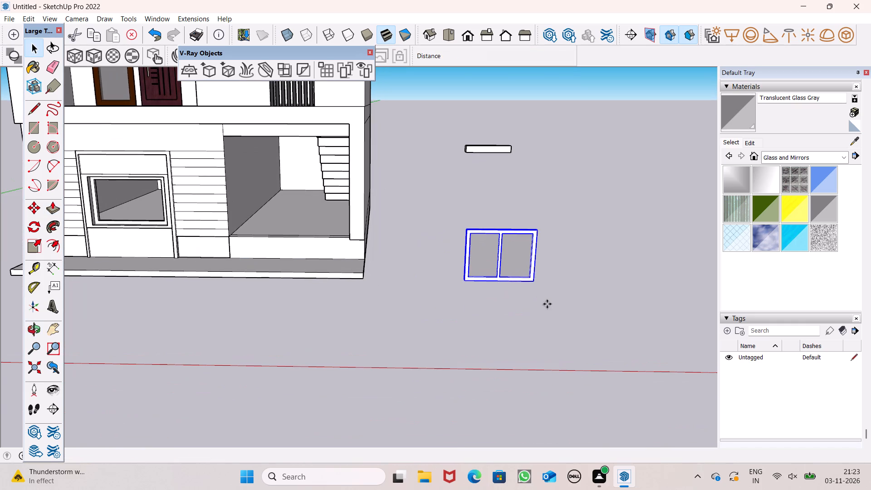
{"action": "key", "text": "Return"}
{"action": "left_click_drag", "start_coordinate": [536, 285], "coordinate": [169, 258]}
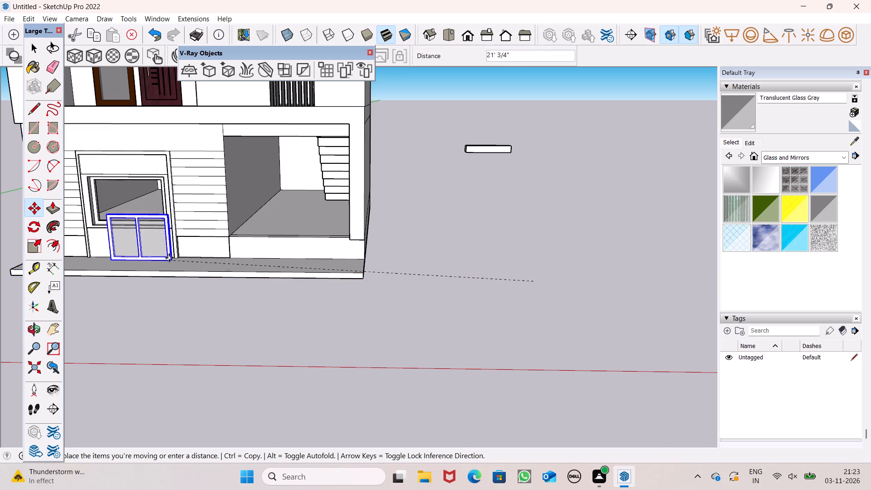
{"action": "left_click_drag", "start_coordinate": [169, 258], "coordinate": [162, 220]}
{"action": "scroll", "coordinate": [637, 320], "scroll_direction": "down", "scroll_amount": 5}
{"action": "scroll", "coordinate": [260, 235], "scroll_direction": "up", "scroll_amount": 7}
{"action": "scroll", "coordinate": [289, 203], "scroll_direction": "up", "scroll_amount": 6}
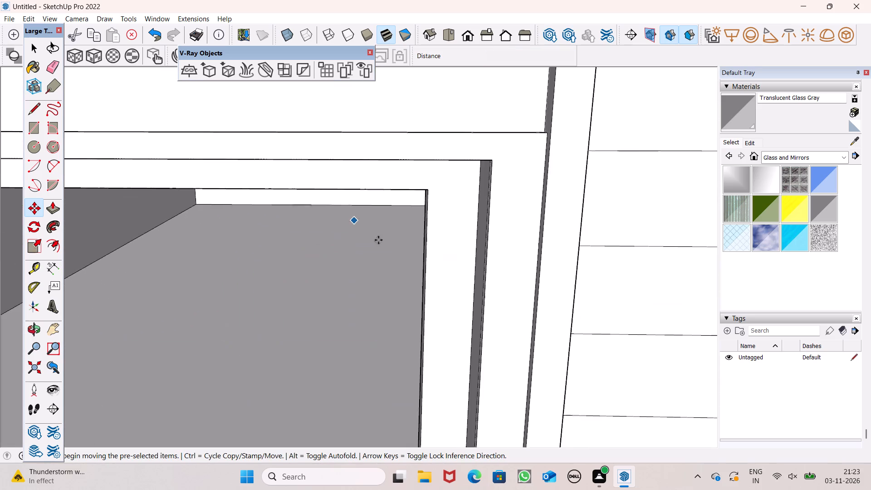
Move the window group into the ground-floor opening, aligning its lower right corner with the opening's inner corner.
{"action": "scroll", "coordinate": [439, 271], "scroll_direction": "down", "scroll_amount": 6}
{"action": "scroll", "coordinate": [541, 329], "scroll_direction": "down", "scroll_amount": 6}
{"action": "scroll", "coordinate": [126, 315], "scroll_direction": "down", "scroll_amount": 4}
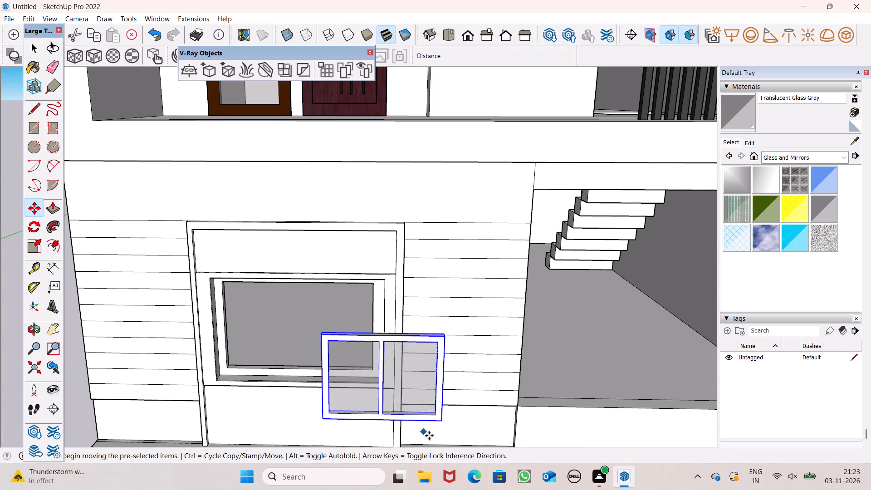
{"action": "left_click_drag", "start_coordinate": [440, 421], "coordinate": [350, 368]}
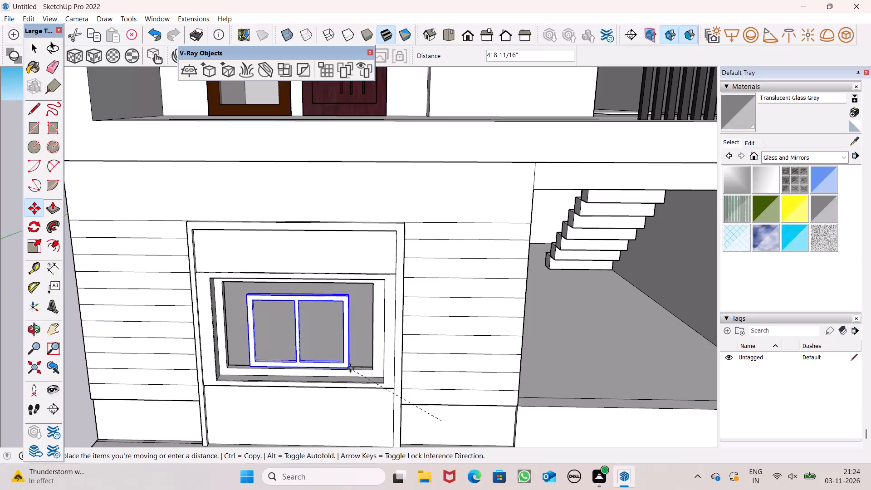
{"action": "left_click_drag", "start_coordinate": [350, 368], "coordinate": [365, 351]}
{"action": "scroll", "coordinate": [357, 363], "scroll_direction": "up", "scroll_amount": 8}
{"action": "left_click_drag", "start_coordinate": [377, 324], "coordinate": [391, 363]}
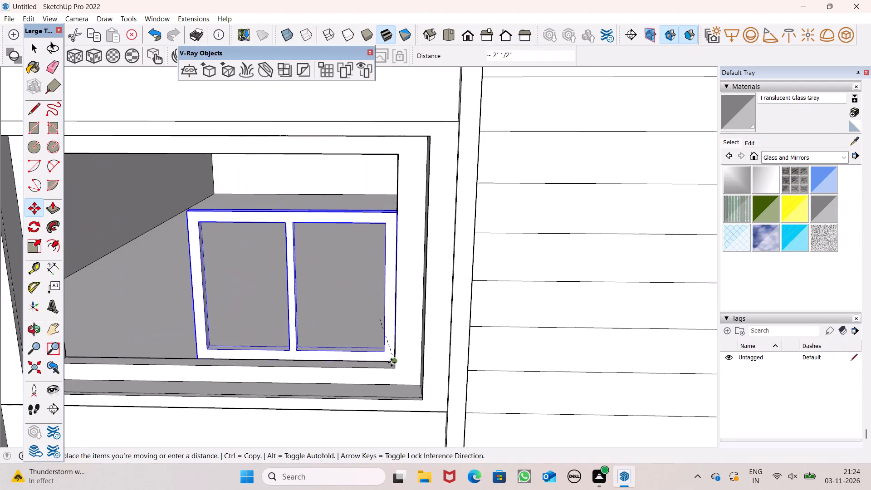
{"action": "left_click_drag", "start_coordinate": [391, 363], "coordinate": [394, 368]}
Scale the window group upward along the blue axis toward the opening's top edge.
{"action": "scroll", "coordinate": [408, 363], "scroll_direction": "down", "scroll_amount": 8}
{"action": "middle_click_drag", "start_coordinate": [410, 374], "coordinate": [417, 387]}
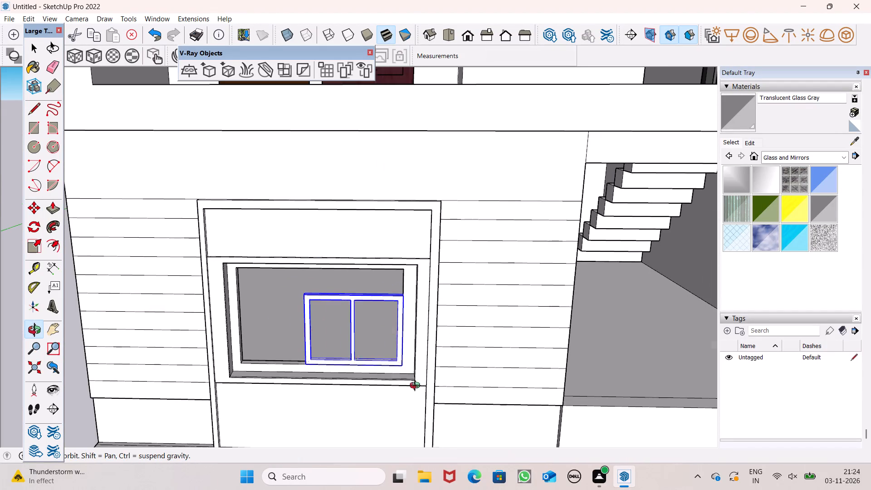
{"action": "middle_click_drag", "start_coordinate": [417, 387], "coordinate": [508, 386]}
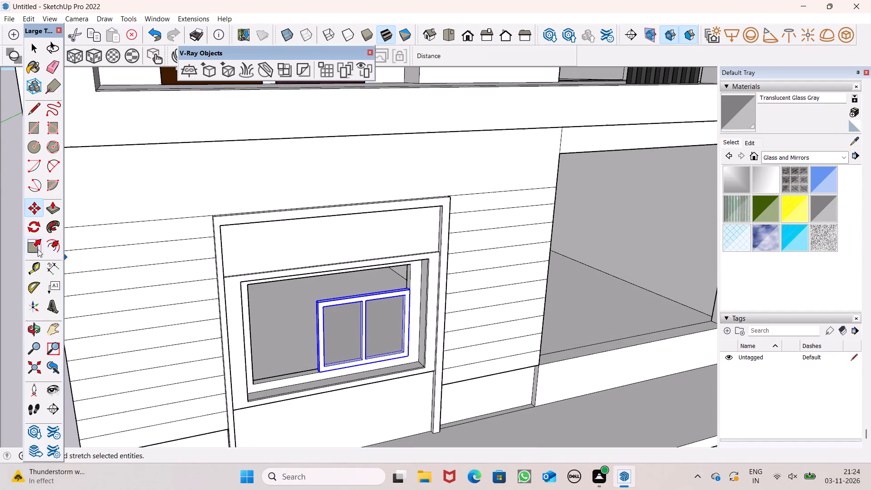
{"action": "left_click", "coordinate": [36, 249]}
{"action": "middle_click_drag", "start_coordinate": [284, 299], "coordinate": [338, 343]}
{"action": "scroll", "coordinate": [396, 344], "scroll_direction": "up", "scroll_amount": 4}
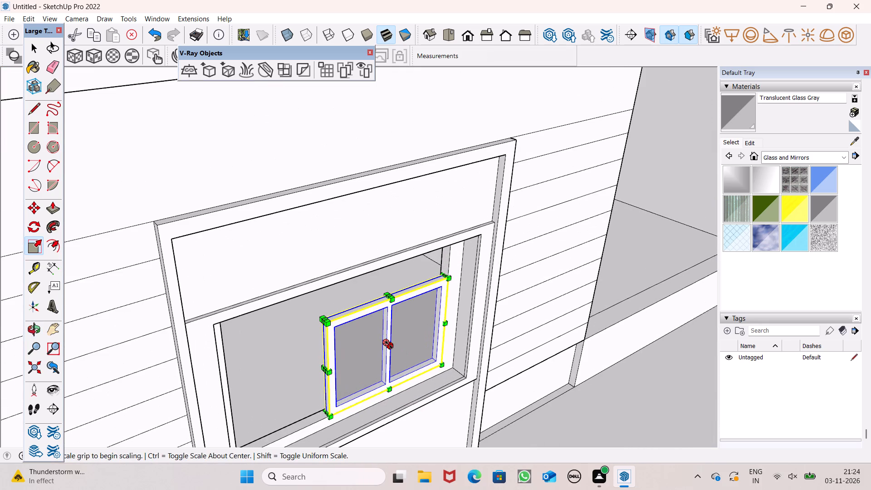
{"action": "left_click", "coordinate": [386, 342]}
{"action": "key", "text": "ctrl+z"}
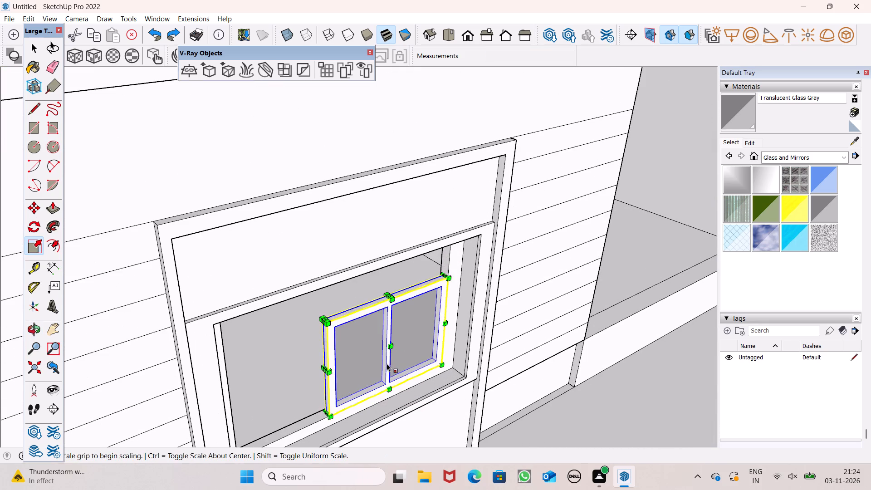
{"action": "scroll", "coordinate": [387, 363], "scroll_direction": "down", "scroll_amount": 3}
{"action": "scroll", "coordinate": [384, 292], "scroll_direction": "up", "scroll_amount": 8}
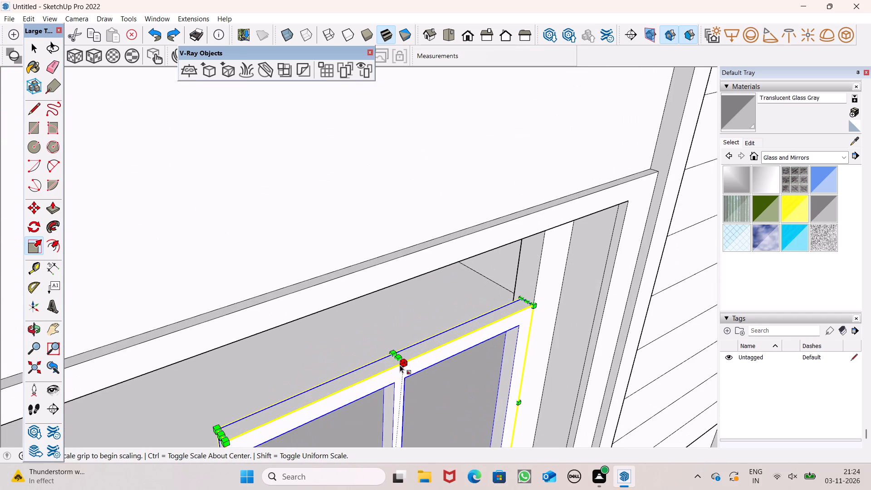
{"action": "left_click_drag", "start_coordinate": [398, 357], "coordinate": [376, 298]}
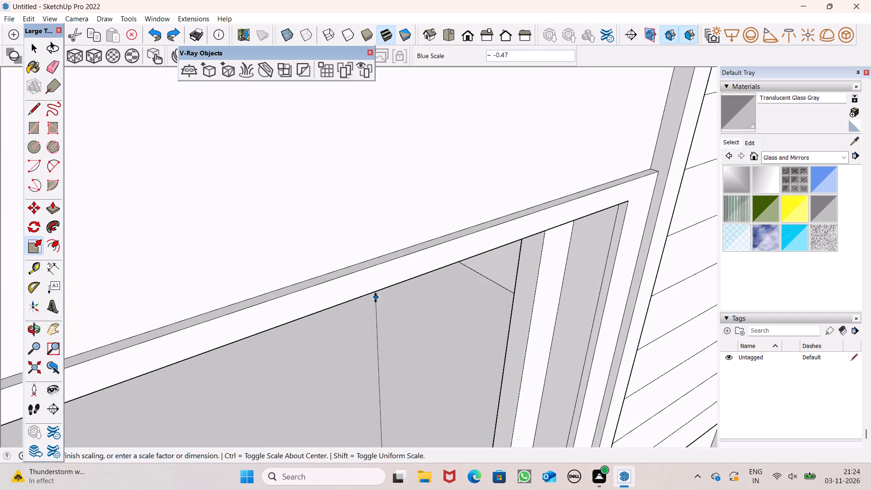
{"action": "left_click_drag", "start_coordinate": [376, 298], "coordinate": [379, 294]}
Scale the window group further along the blue axis to meet the opening's top edge.
{"action": "middle_click_drag", "start_coordinate": [398, 307], "coordinate": [368, 246]}
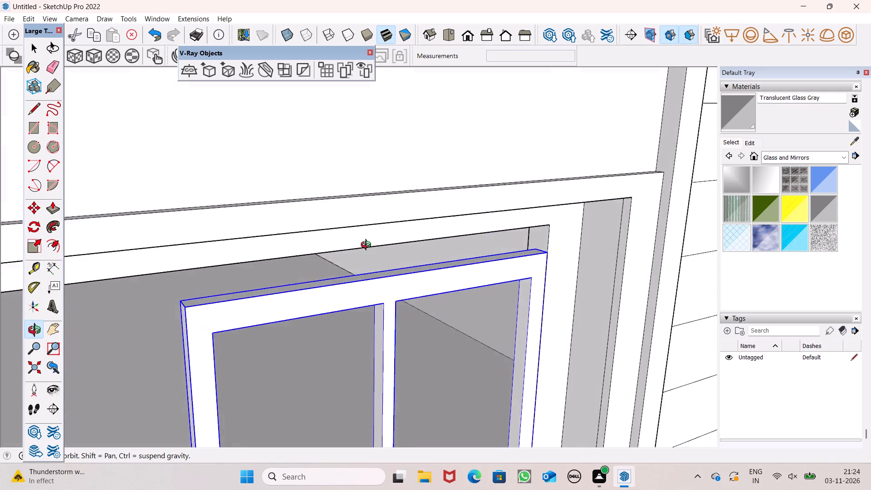
{"action": "middle_click_drag", "start_coordinate": [368, 246], "coordinate": [378, 232]}
{"action": "scroll", "coordinate": [378, 251], "scroll_direction": "up", "scroll_amount": 5}
{"action": "scroll", "coordinate": [378, 259], "scroll_direction": "down", "scroll_amount": 3}
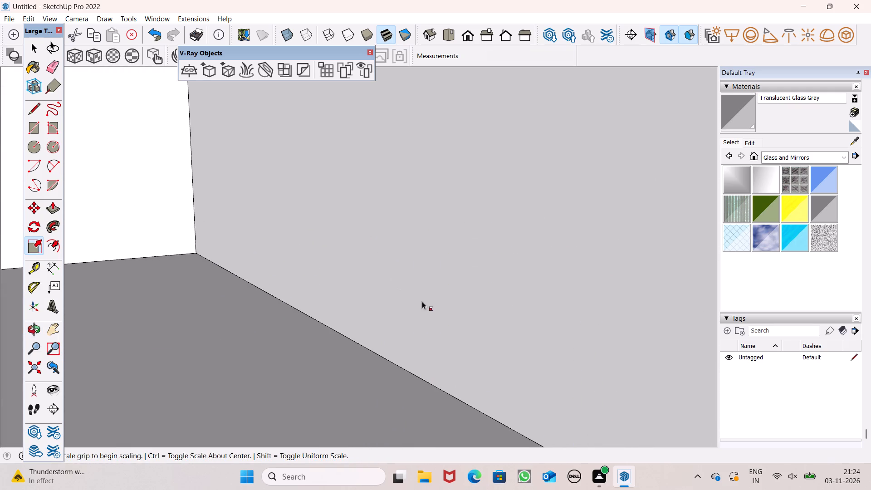
{"action": "left_click_drag", "start_coordinate": [443, 323], "coordinate": [405, 196]}
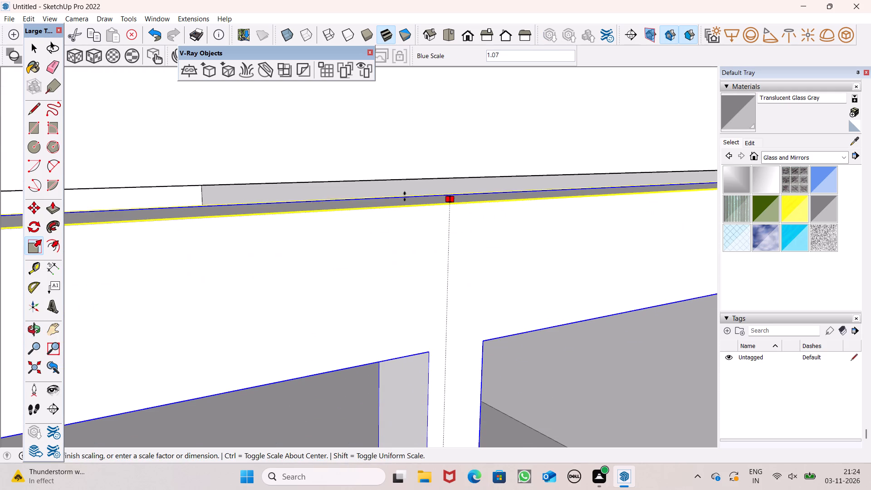
{"action": "left_click_drag", "start_coordinate": [405, 196], "coordinate": [401, 182]}
{"action": "scroll", "coordinate": [396, 196], "scroll_direction": "down", "scroll_amount": 12}
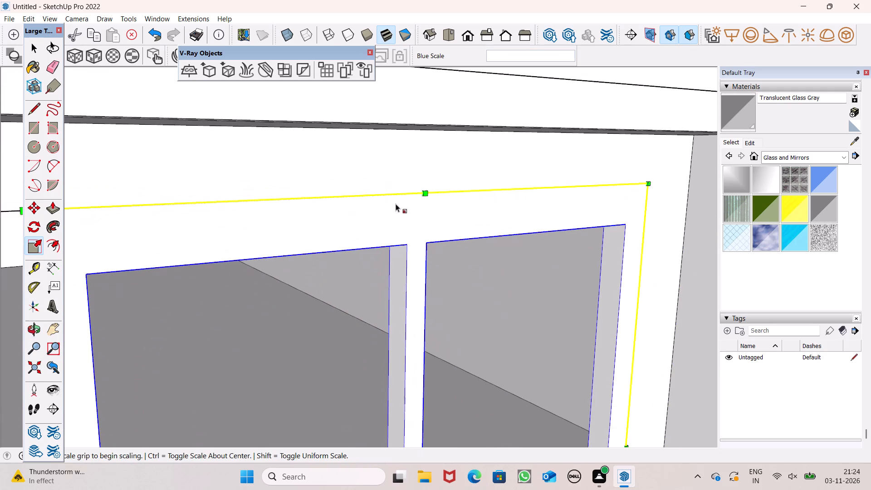
Scale the window group along the red axis to span the full width of the ground-floor opening.
{"action": "scroll", "coordinate": [396, 204], "scroll_direction": "down", "scroll_amount": 10}
{"action": "middle_click_drag", "start_coordinate": [403, 295], "coordinate": [410, 328]}
{"action": "scroll", "coordinate": [378, 203], "scroll_direction": "down", "scroll_amount": 5}
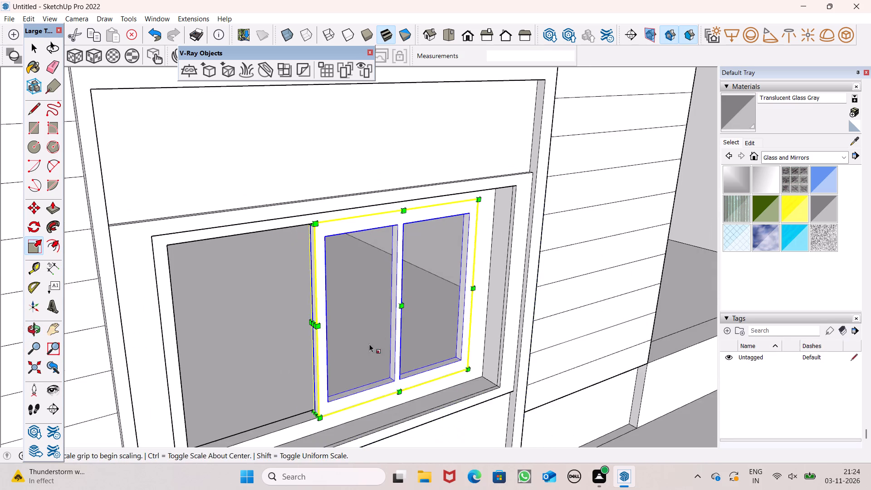
{"action": "middle_click_drag", "start_coordinate": [369, 358], "coordinate": [377, 388]}
{"action": "scroll", "coordinate": [316, 357], "scroll_direction": "up", "scroll_amount": 3}
{"action": "left_click_drag", "start_coordinate": [327, 306], "coordinate": [309, 313]}
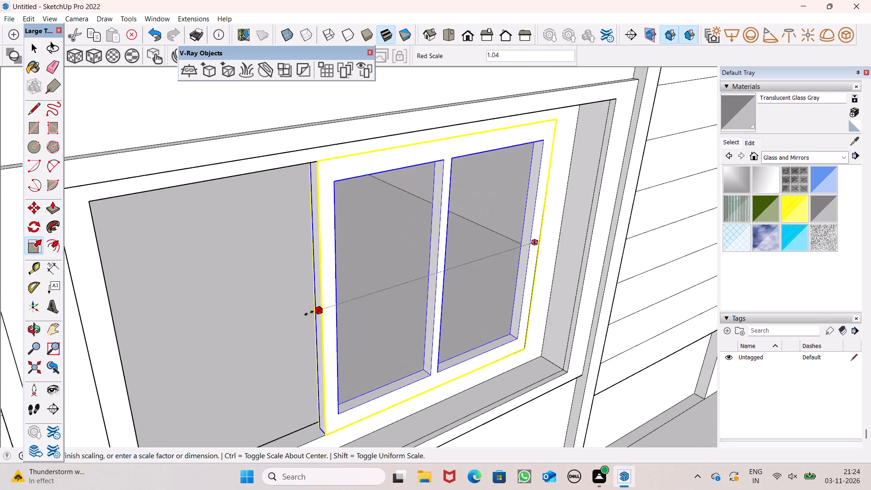
{"action": "left_click_drag", "start_coordinate": [309, 313], "coordinate": [123, 371]}
{"action": "scroll", "coordinate": [269, 193], "scroll_direction": "down", "scroll_amount": 4}
{"action": "middle_click_drag", "start_coordinate": [439, 326], "coordinate": [366, 346]}
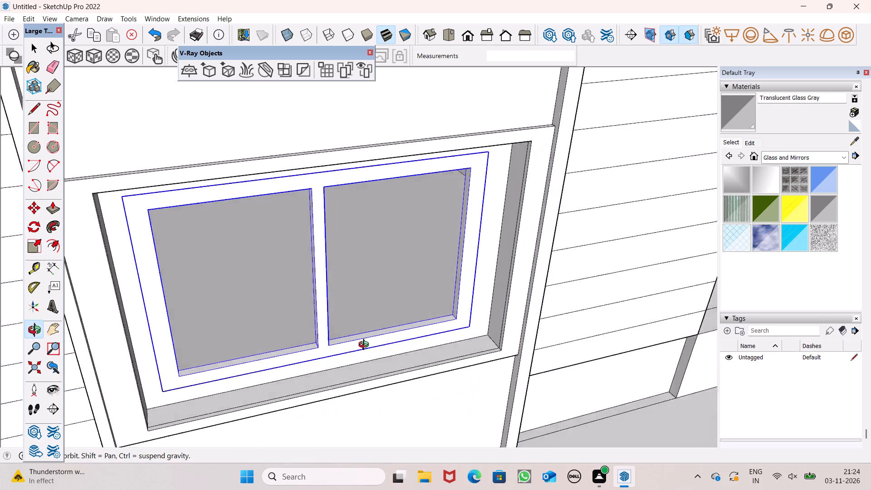
{"action": "middle_click_drag", "start_coordinate": [366, 346], "coordinate": [340, 325]}
{"action": "key", "text": "space"}
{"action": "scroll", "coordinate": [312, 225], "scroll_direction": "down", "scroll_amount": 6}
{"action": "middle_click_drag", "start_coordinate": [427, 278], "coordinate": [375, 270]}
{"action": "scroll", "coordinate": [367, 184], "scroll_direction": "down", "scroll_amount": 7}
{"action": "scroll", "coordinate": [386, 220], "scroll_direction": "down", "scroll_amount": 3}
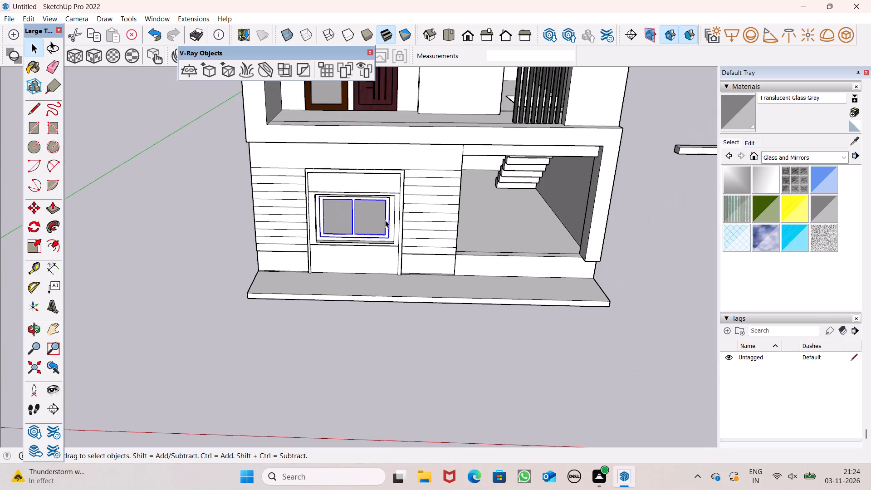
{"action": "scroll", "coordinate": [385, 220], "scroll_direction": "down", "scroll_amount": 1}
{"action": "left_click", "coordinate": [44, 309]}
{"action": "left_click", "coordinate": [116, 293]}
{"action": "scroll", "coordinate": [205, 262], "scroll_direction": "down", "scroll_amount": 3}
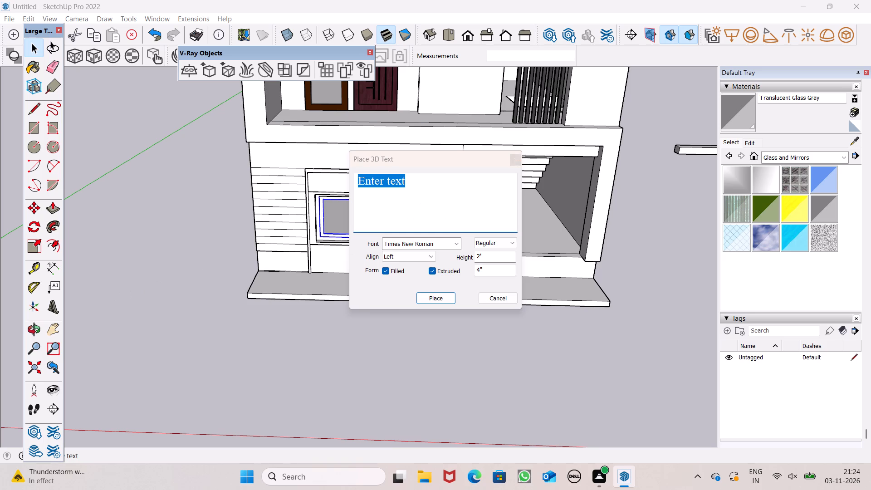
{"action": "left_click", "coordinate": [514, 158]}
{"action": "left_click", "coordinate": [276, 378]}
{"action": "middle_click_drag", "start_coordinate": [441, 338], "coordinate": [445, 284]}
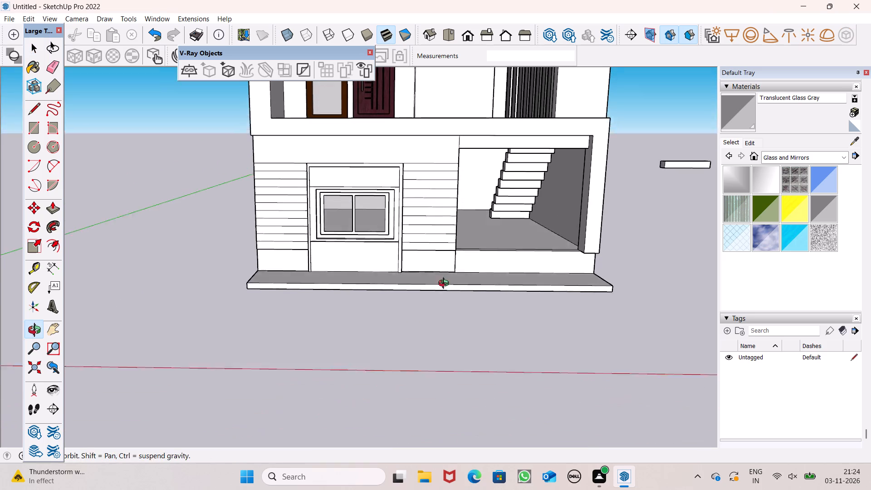
Place a guide about 7 11/16" forward of the upper balcony's floor line, and a second about 2 11/16" back from the first.
{"action": "middle_click_drag", "start_coordinate": [445, 284], "coordinate": [445, 282]}
{"action": "scroll", "coordinate": [309, 247], "scroll_direction": "down", "scroll_amount": 5}
{"action": "scroll", "coordinate": [379, 129], "scroll_direction": "up", "scroll_amount": 5}
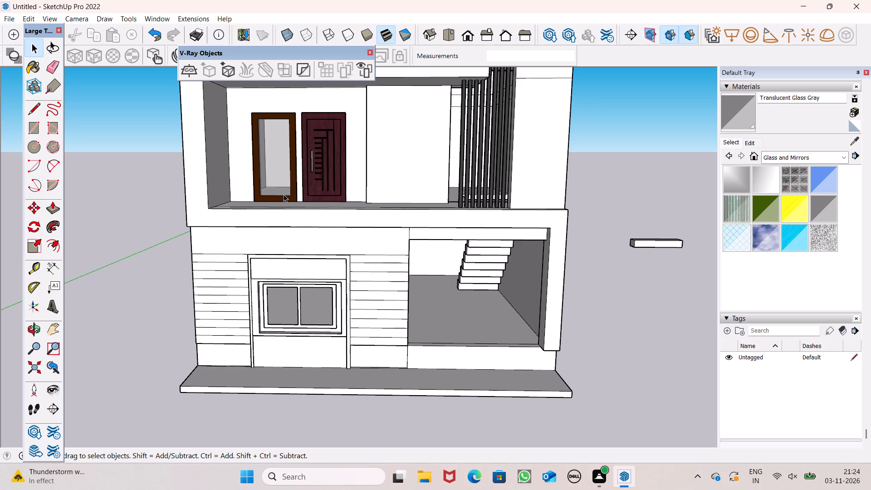
{"action": "middle_click_drag", "start_coordinate": [255, 135], "coordinate": [294, 331]}
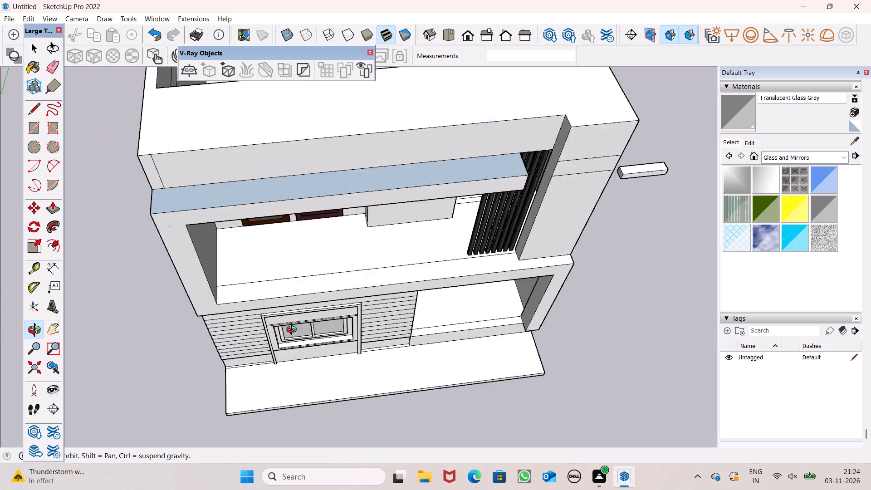
{"action": "middle_click_drag", "start_coordinate": [294, 331], "coordinate": [230, 340]}
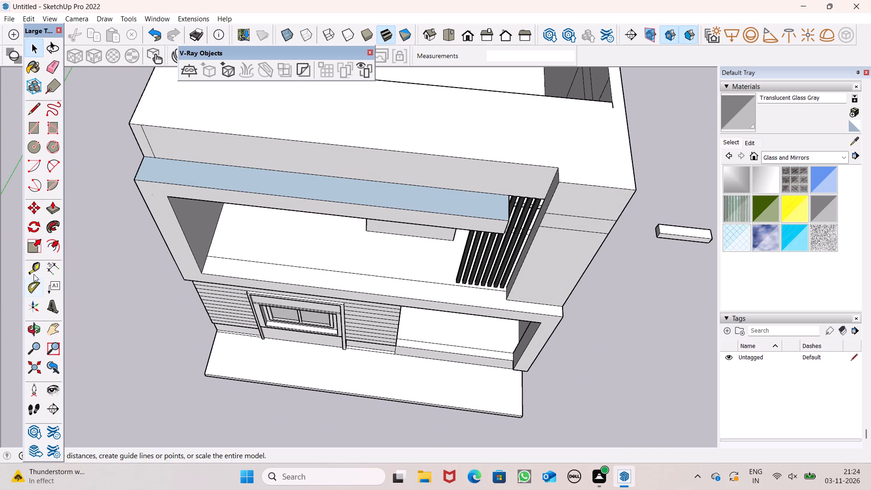
{"action": "left_click", "coordinate": [34, 273]}
{"action": "scroll", "coordinate": [392, 266], "scroll_direction": "up", "scroll_amount": 5}
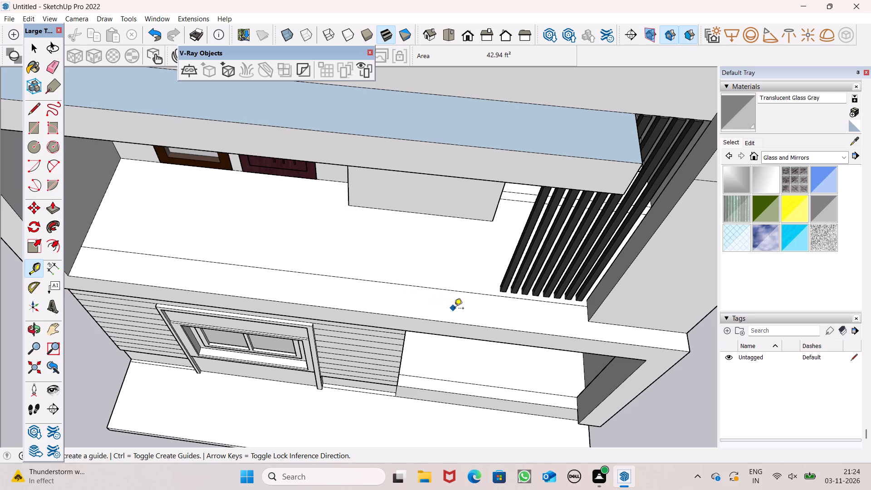
{"action": "middle_click_drag", "start_coordinate": [450, 307], "coordinate": [475, 312]}
{"action": "scroll", "coordinate": [545, 292], "scroll_direction": "up", "scroll_amount": 4}
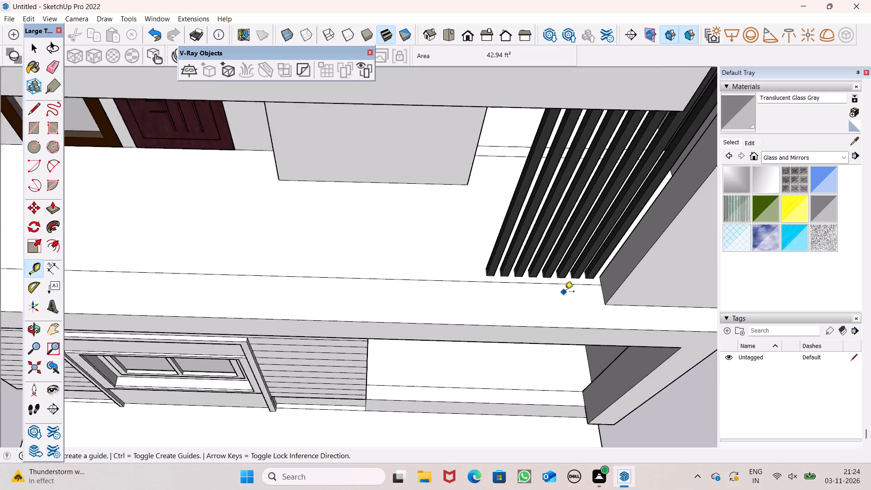
{"action": "scroll", "coordinate": [565, 292], "scroll_direction": "up", "scroll_amount": 2}
{"action": "left_click", "coordinate": [574, 282]}
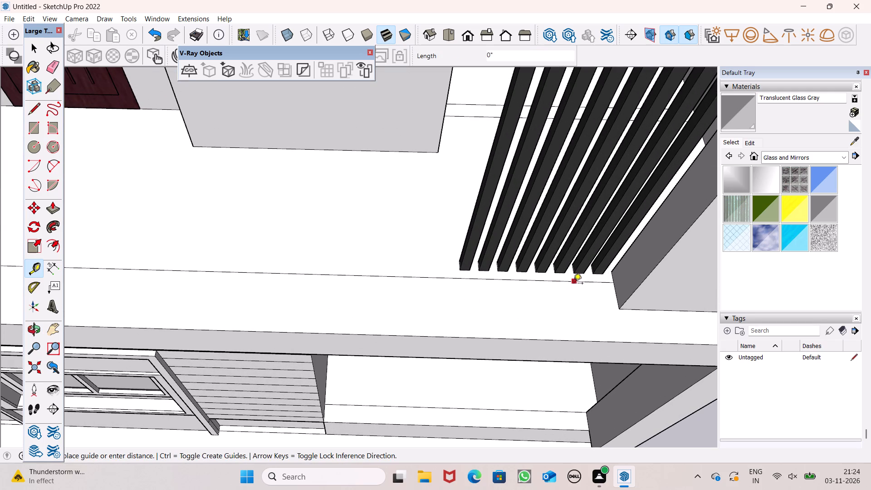
{"action": "left_click", "coordinate": [582, 304]}
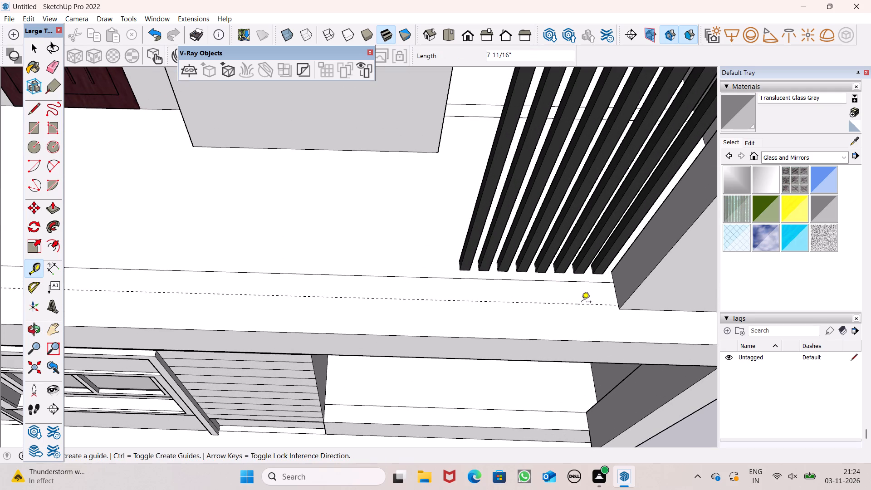
{"action": "left_click", "coordinate": [574, 304]}
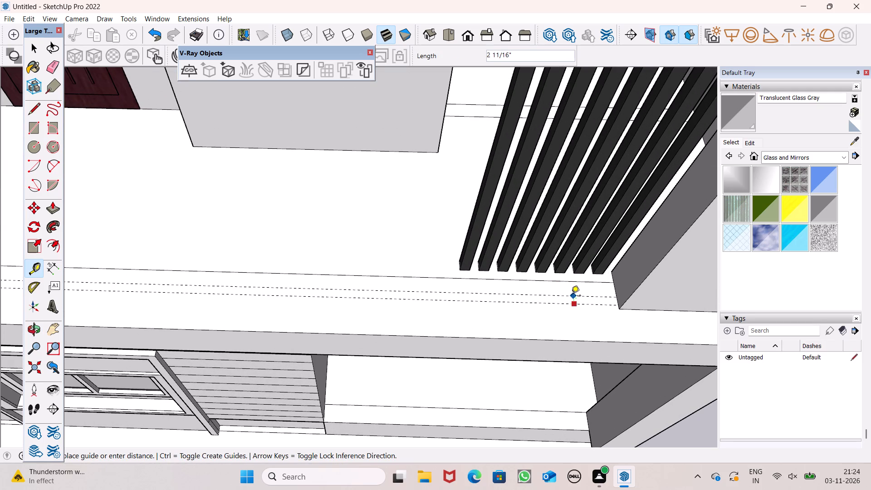
{"action": "left_click", "coordinate": [571, 297]}
{"action": "key", "text": "space"}
{"action": "scroll", "coordinate": [535, 271], "scroll_direction": "down", "scroll_amount": 7}
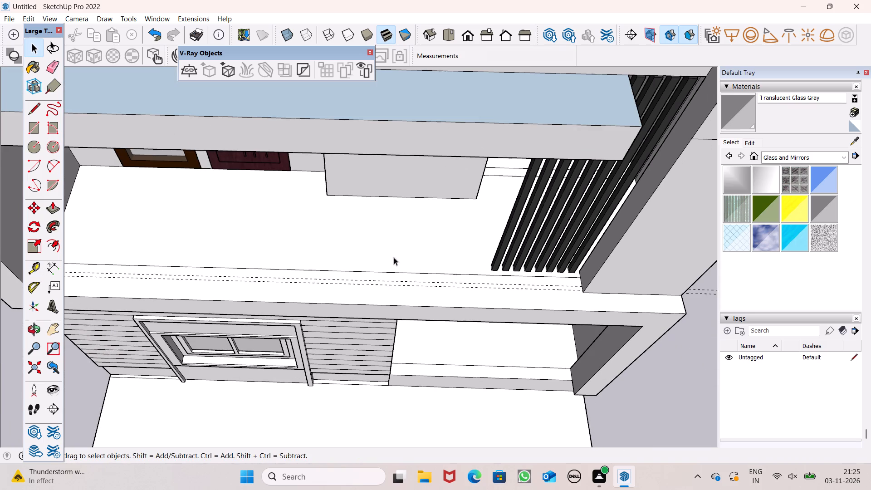
Draw a narrow rectangle about 23' 11" long along the guides, spanning the balcony floor between its side walls.
{"action": "left_click", "coordinate": [32, 129]}
{"action": "scroll", "coordinate": [124, 312], "scroll_direction": "up", "scroll_amount": 7}
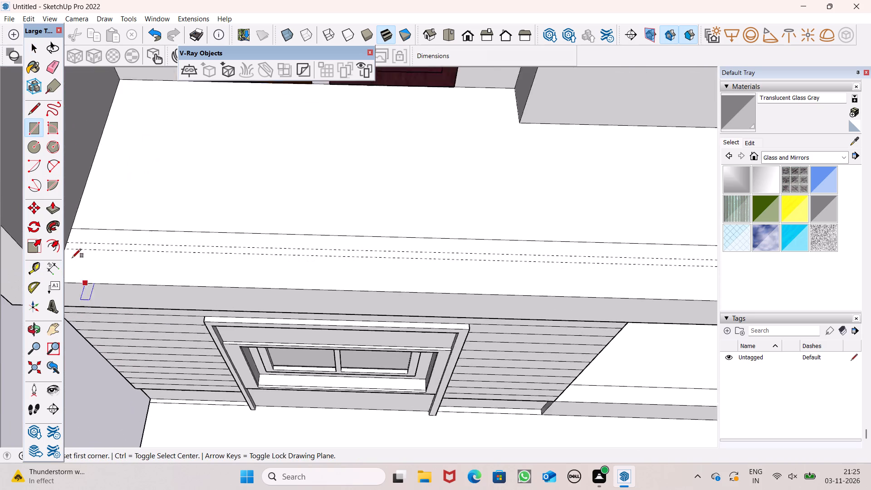
{"action": "scroll", "coordinate": [72, 243], "scroll_direction": "up", "scroll_amount": 4}
{"action": "scroll", "coordinate": [297, 254], "scroll_direction": "down", "scroll_amount": 6}
{"action": "scroll", "coordinate": [183, 249], "scroll_direction": "up", "scroll_amount": 6}
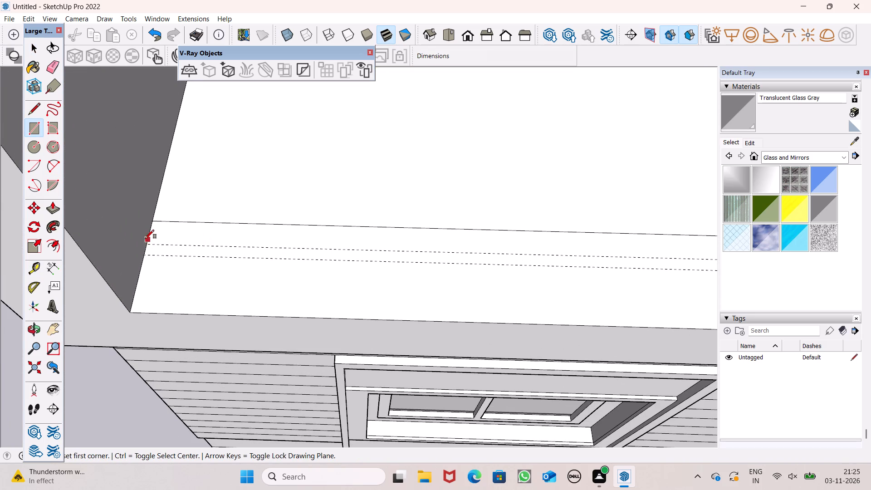
{"action": "left_click", "coordinate": [146, 247]}
{"action": "scroll", "coordinate": [98, 279], "scroll_direction": "down", "scroll_amount": 7}
{"action": "scroll", "coordinate": [210, 279], "scroll_direction": "down", "scroll_amount": 7}
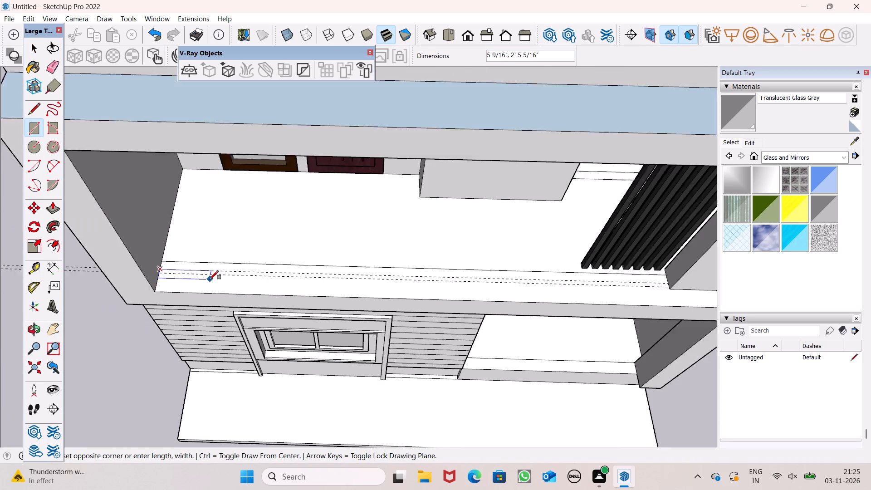
{"action": "scroll", "coordinate": [115, 444], "scroll_direction": "up", "scroll_amount": 1}
{"action": "scroll", "coordinate": [438, 196], "scroll_direction": "down", "scroll_amount": 3}
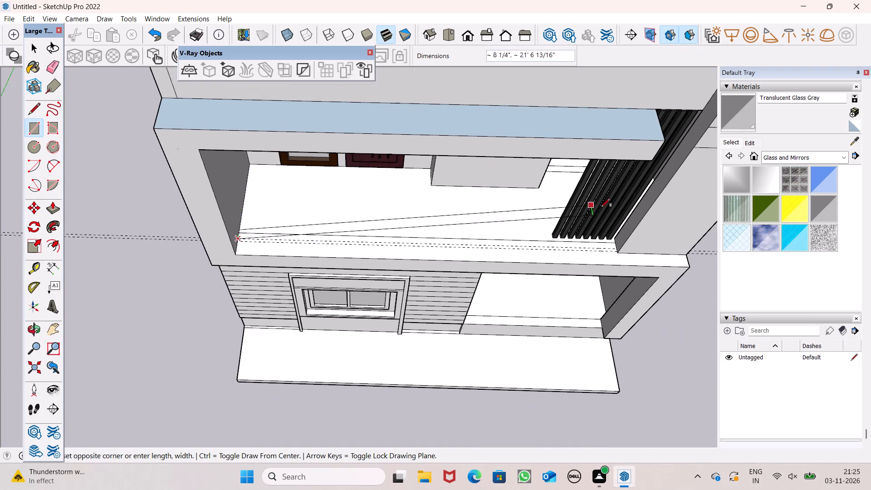
{"action": "scroll", "coordinate": [604, 208], "scroll_direction": "up", "scroll_amount": 6}
{"action": "scroll", "coordinate": [613, 262], "scroll_direction": "up", "scroll_amount": 6}
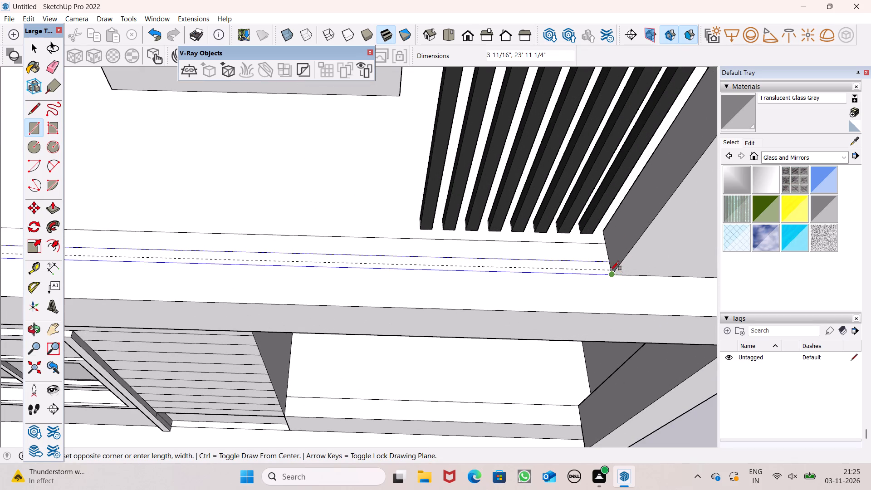
{"action": "left_click", "coordinate": [609, 266]}
{"action": "scroll", "coordinate": [616, 274], "scroll_direction": "up", "scroll_amount": 3}
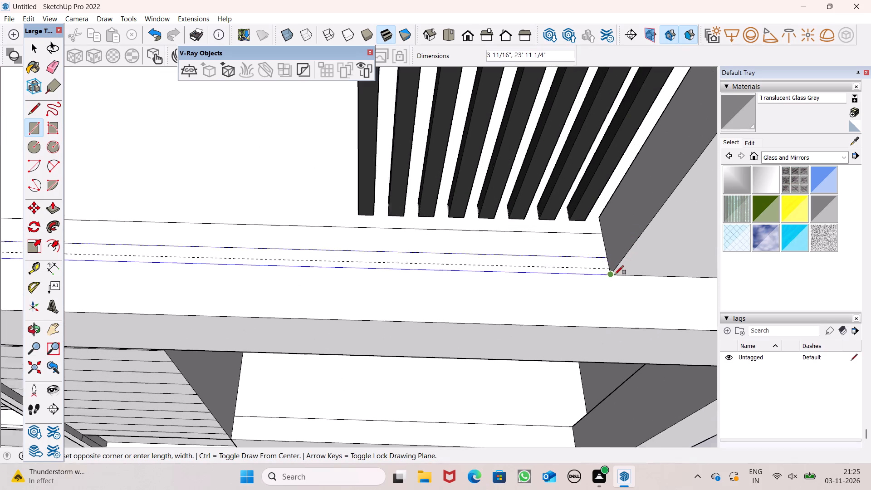
{"action": "scroll", "coordinate": [615, 274], "scroll_direction": "up", "scroll_amount": 3}
{"action": "left_click", "coordinate": [607, 266]}
{"action": "scroll", "coordinate": [651, 192], "scroll_direction": "down", "scroll_amount": 15}
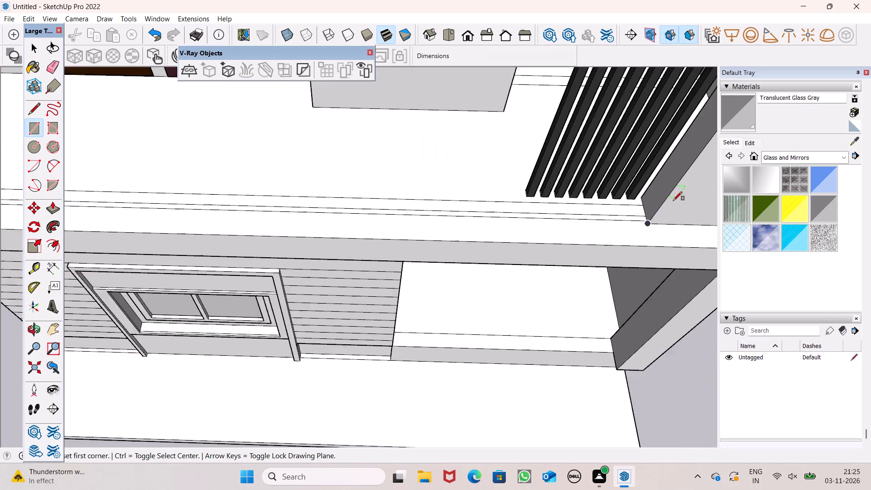
Erase the two construction guides and the edge line on the balcony floor behind the narrow strip.
{"action": "scroll", "coordinate": [671, 194], "scroll_direction": "down", "scroll_amount": 5}
{"action": "middle_click_drag", "start_coordinate": [666, 202], "coordinate": [680, 200]}
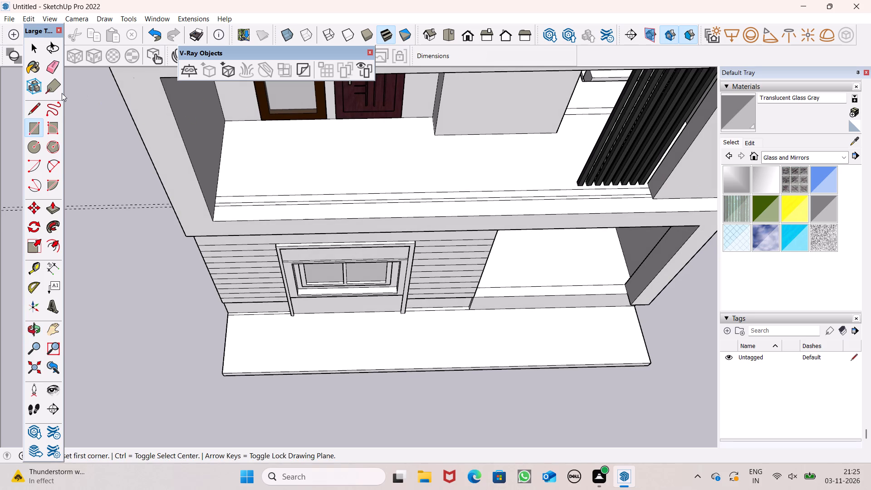
{"action": "left_click", "coordinate": [51, 62]}
{"action": "left_click_drag", "start_coordinate": [96, 188], "coordinate": [97, 207]}
{"action": "left_click", "coordinate": [96, 208]}
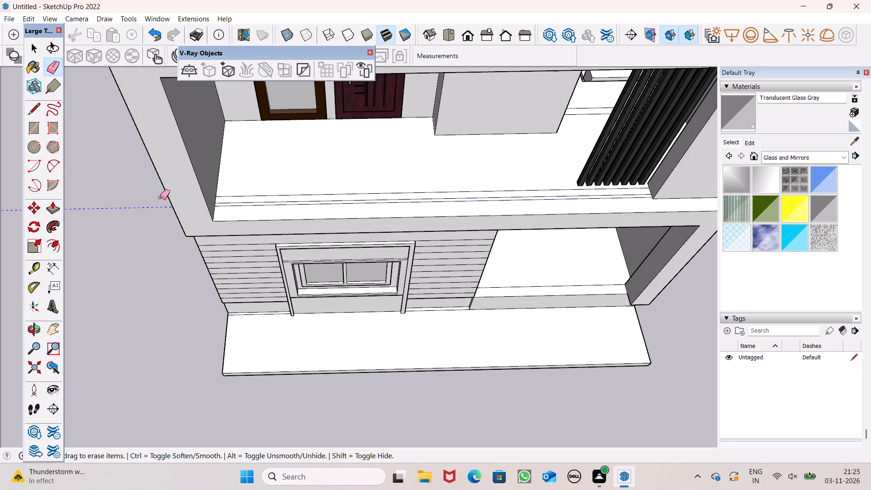
{"action": "scroll", "coordinate": [248, 196], "scroll_direction": "up", "scroll_amount": 7}
{"action": "left_click", "coordinate": [248, 196]}
{"action": "scroll", "coordinate": [188, 184], "scroll_direction": "down", "scroll_amount": 5}
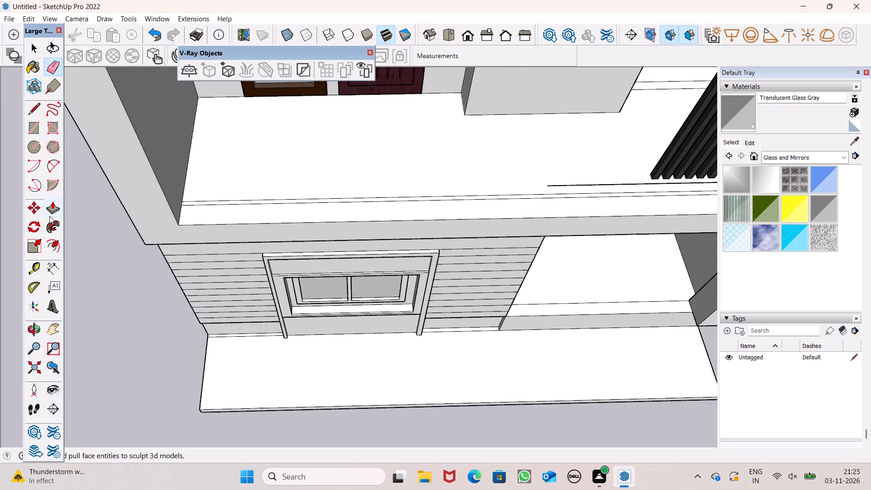
Push/Pull the narrow strip on the balcony floor up 4' to form the parapet along the balcony front.
{"action": "left_click", "coordinate": [49, 210]}
{"action": "scroll", "coordinate": [143, 227], "scroll_direction": "down", "scroll_amount": 5}
{"action": "scroll", "coordinate": [161, 207], "scroll_direction": "up", "scroll_amount": 7}
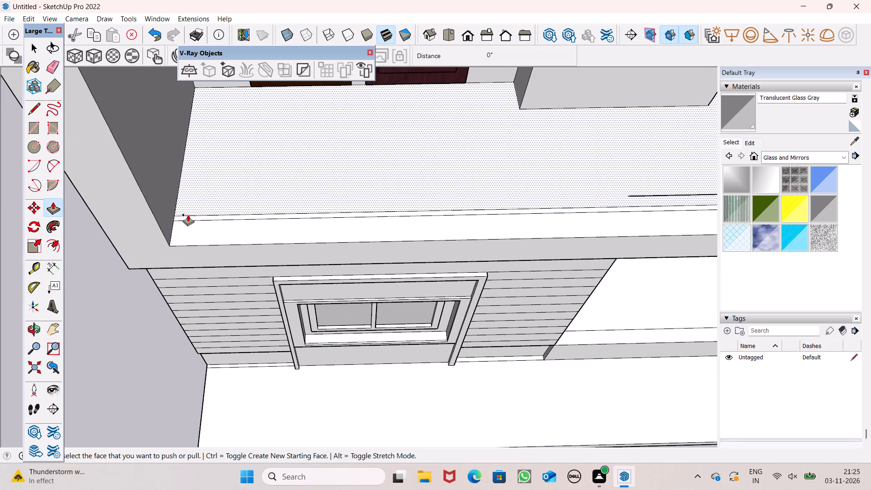
{"action": "scroll", "coordinate": [177, 217], "scroll_direction": "up", "scroll_amount": 3}
{"action": "left_click_drag", "start_coordinate": [176, 219], "coordinate": [176, 122]}
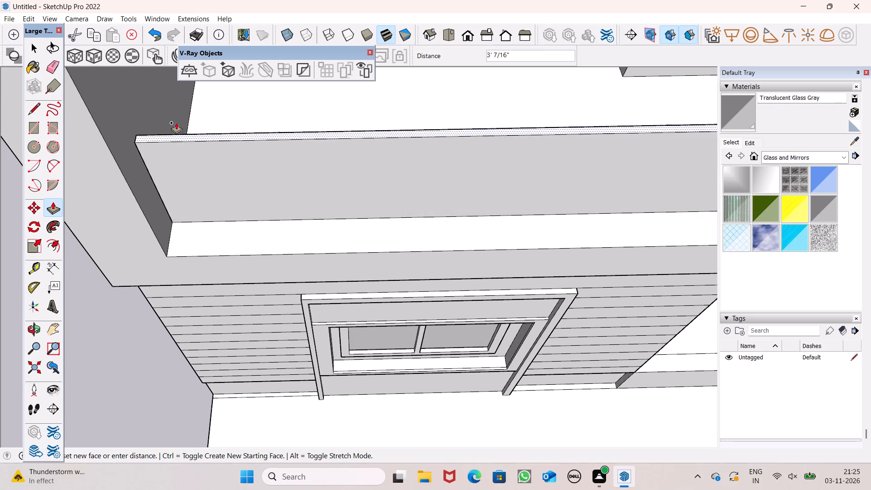
{"action": "left_click_drag", "start_coordinate": [176, 122], "coordinate": [174, 118]}
{"action": "type", "text": "4'"}
{"action": "key", "text": "Return"}
{"action": "scroll", "coordinate": [174, 130], "scroll_direction": "down", "scroll_amount": 3}
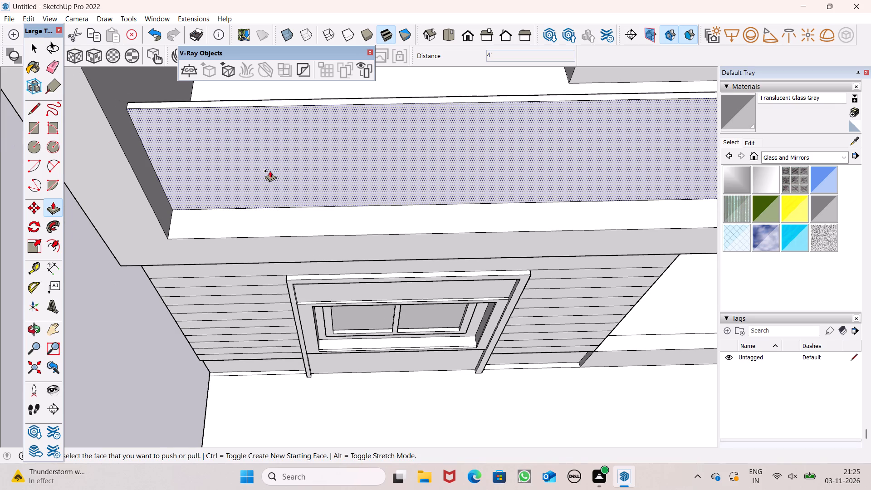
{"action": "scroll", "coordinate": [247, 180], "scroll_direction": "down", "scroll_amount": 3}
{"action": "middle_click_drag", "start_coordinate": [345, 179], "coordinate": [349, 117]}
{"action": "scroll", "coordinate": [290, 200], "scroll_direction": "down", "scroll_amount": 6}
{"action": "scroll", "coordinate": [556, 117], "scroll_direction": "up", "scroll_amount": 4}
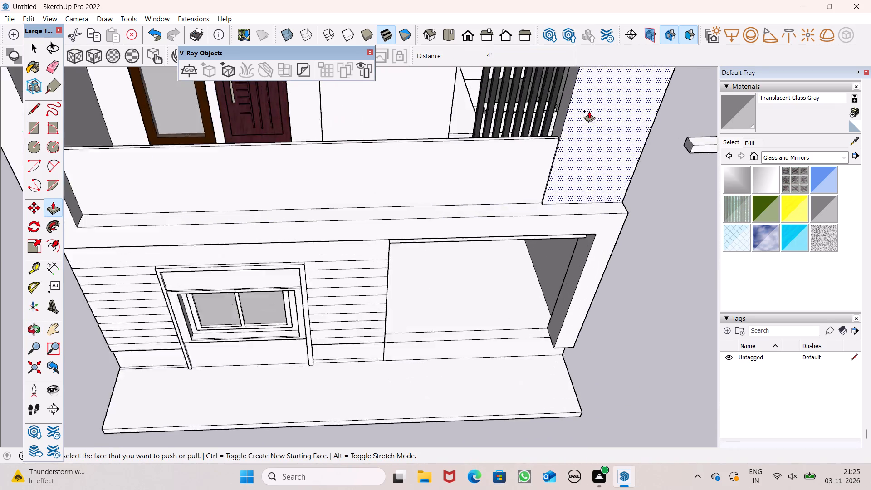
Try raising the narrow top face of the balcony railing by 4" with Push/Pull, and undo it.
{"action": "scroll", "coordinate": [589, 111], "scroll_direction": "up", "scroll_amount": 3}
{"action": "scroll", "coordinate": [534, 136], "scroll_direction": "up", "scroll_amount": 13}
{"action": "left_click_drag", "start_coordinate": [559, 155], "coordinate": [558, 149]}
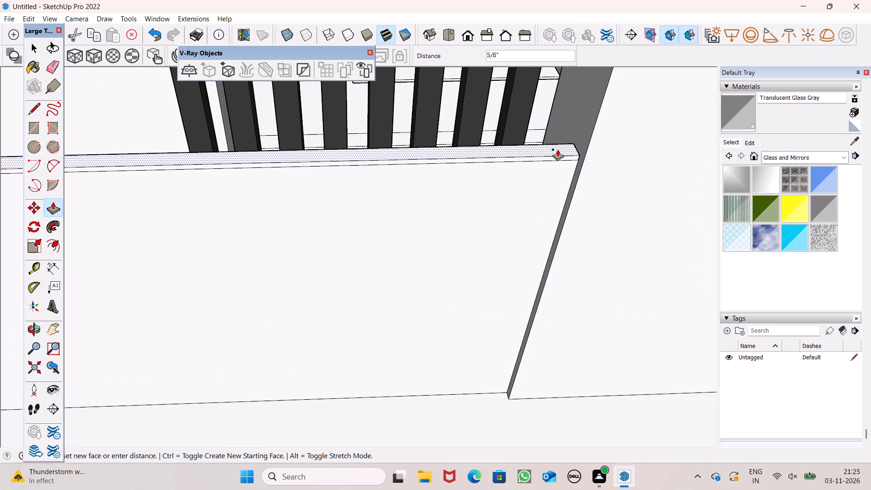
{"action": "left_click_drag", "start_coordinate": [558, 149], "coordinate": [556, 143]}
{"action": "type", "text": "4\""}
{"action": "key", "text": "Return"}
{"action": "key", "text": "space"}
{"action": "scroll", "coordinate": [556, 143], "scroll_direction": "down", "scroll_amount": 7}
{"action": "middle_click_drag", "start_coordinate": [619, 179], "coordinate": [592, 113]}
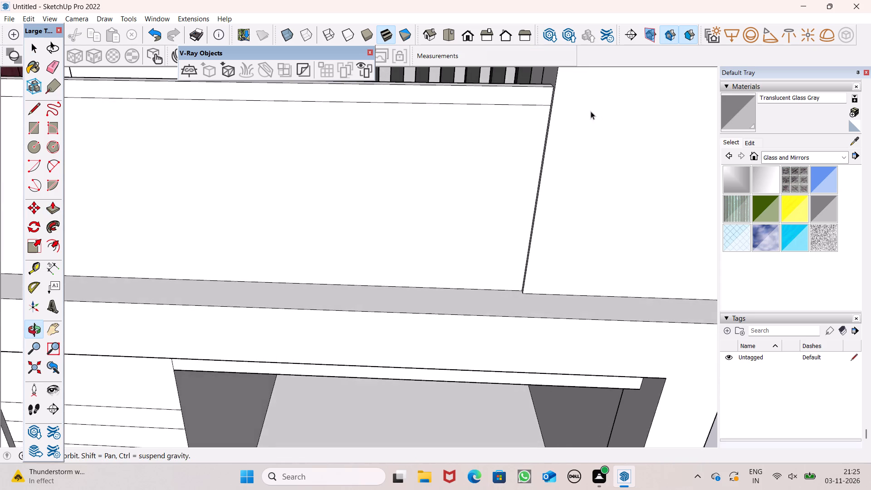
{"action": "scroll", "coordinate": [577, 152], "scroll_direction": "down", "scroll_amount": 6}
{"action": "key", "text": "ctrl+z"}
Extrude the narrow top face of the balcony railing upward by 3" to form a cap strip.
{"action": "middle_click_drag", "start_coordinate": [566, 180], "coordinate": [584, 260], "text": "ctrl"}
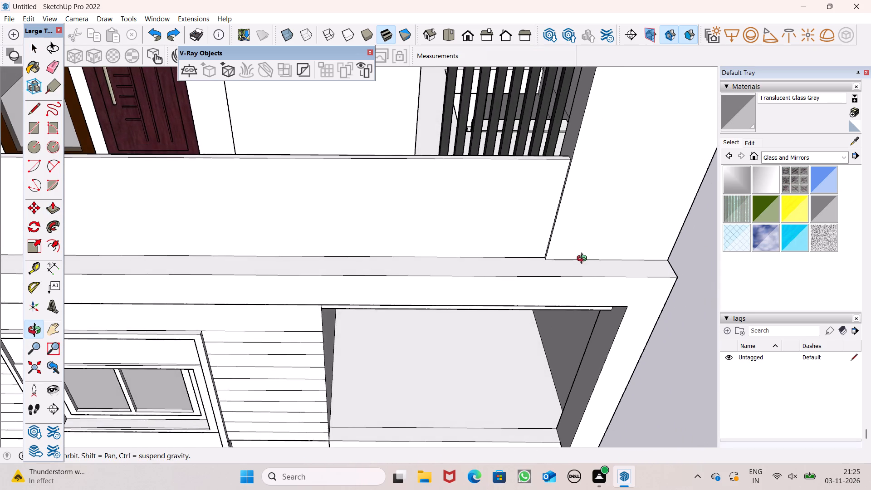
{"action": "middle_click_drag", "start_coordinate": [584, 260], "coordinate": [584, 256], "text": "ctrl"}
{"action": "scroll", "coordinate": [536, 163], "scroll_direction": "up", "scroll_amount": 5}
{"action": "left_click", "coordinate": [46, 209]}
{"action": "middle_click_drag", "start_coordinate": [483, 217], "coordinate": [484, 255]}
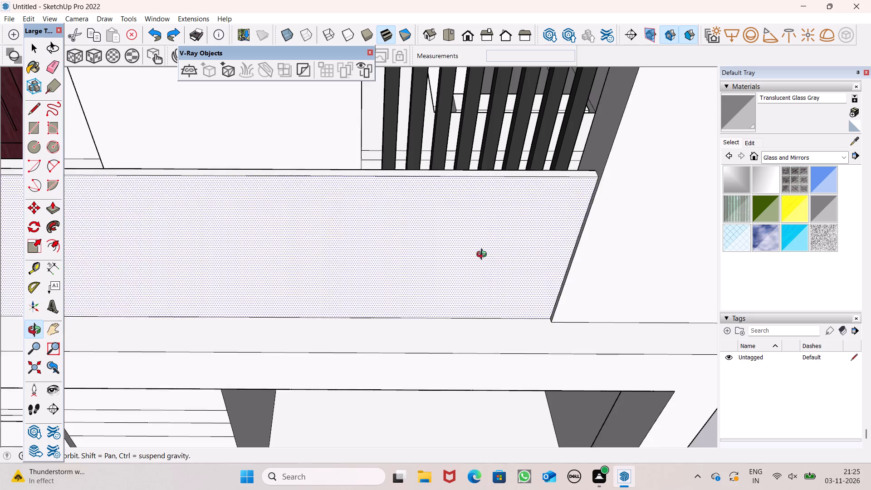
{"action": "middle_click_drag", "start_coordinate": [484, 255], "coordinate": [482, 262]}
{"action": "scroll", "coordinate": [587, 190], "scroll_direction": "up", "scroll_amount": 5}
{"action": "left_click_drag", "start_coordinate": [589, 210], "coordinate": [588, 209]}
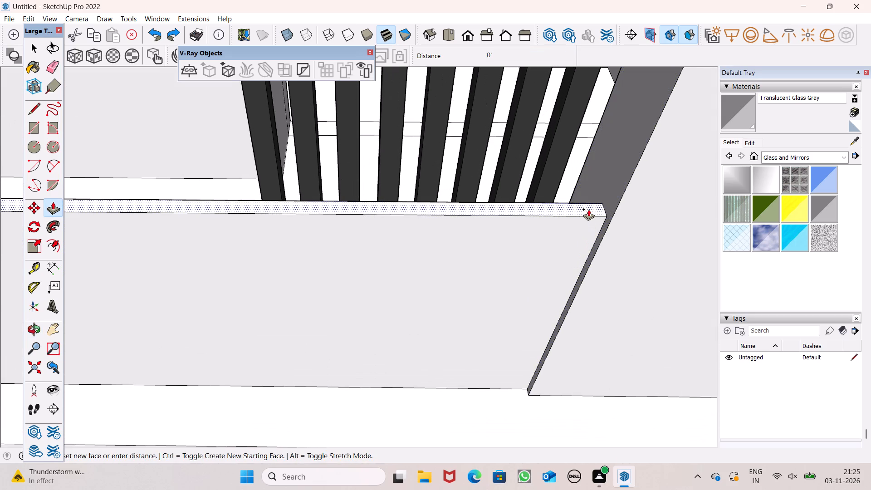
{"action": "left_click_drag", "start_coordinate": [588, 209], "coordinate": [587, 198]}
{"action": "type", "text": "3\""}
{"action": "key", "text": "Return"}
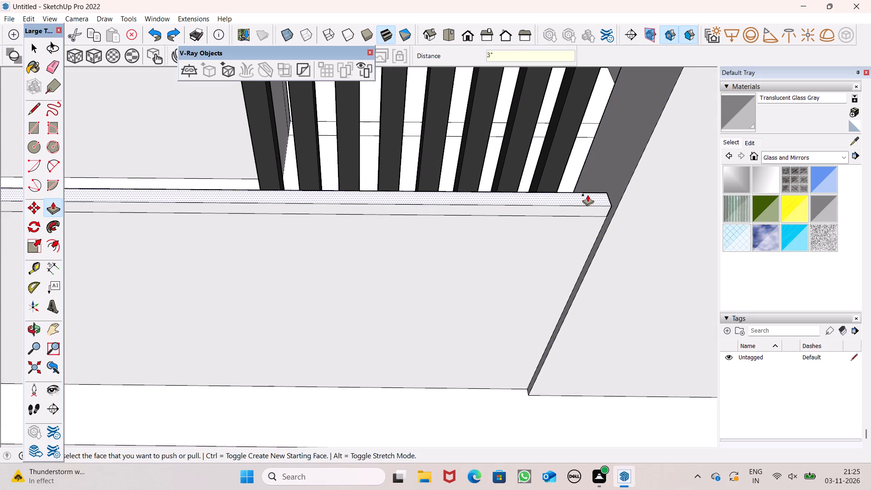
{"action": "key", "text": "space"}
Paint the outer and inner faces of the balcony railing panel with Translucent Glass Gray from Glass and Mirrors.
{"action": "scroll", "coordinate": [584, 185], "scroll_direction": "down", "scroll_amount": 3}
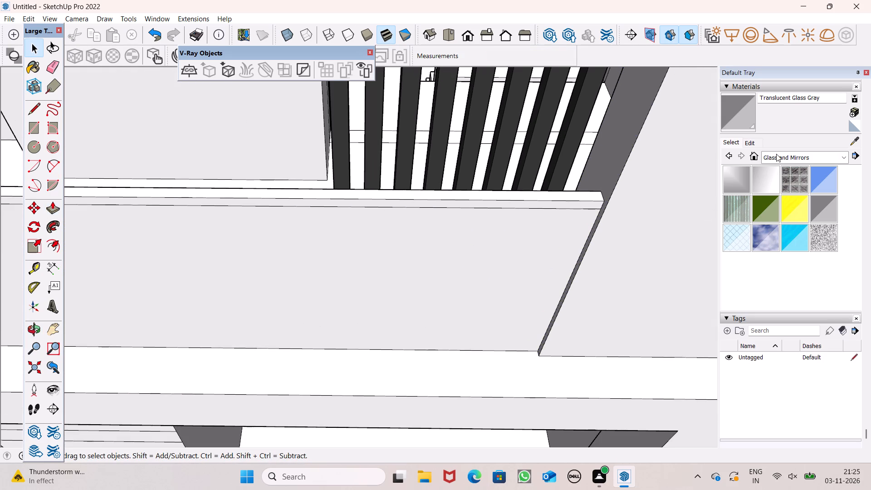
{"action": "left_click", "coordinate": [776, 154]}
{"action": "left_click", "coordinate": [741, 179]}
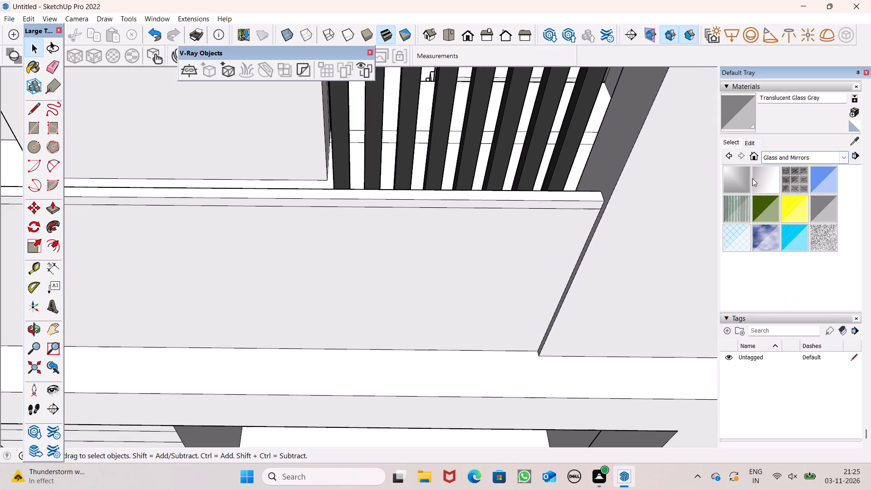
{"action": "left_click", "coordinate": [827, 217]}
{"action": "left_click", "coordinate": [480, 262]}
{"action": "scroll", "coordinate": [462, 197], "scroll_direction": "down", "scroll_amount": 7}
{"action": "middle_click_drag", "start_coordinate": [169, 228], "coordinate": [424, 295]}
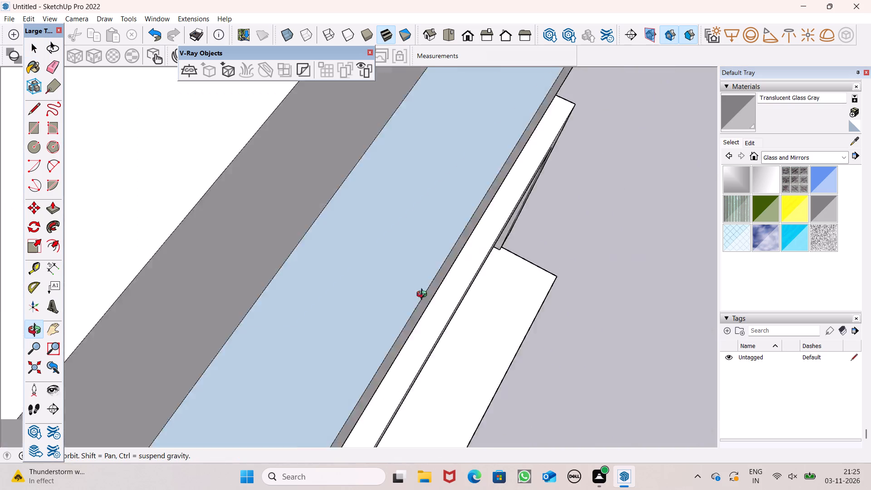
{"action": "middle_click_drag", "start_coordinate": [424, 295], "coordinate": [472, 183]}
{"action": "scroll", "coordinate": [361, 288], "scroll_direction": "up", "scroll_amount": 4}
{"action": "middle_click_drag", "start_coordinate": [369, 323], "coordinate": [401, 303]}
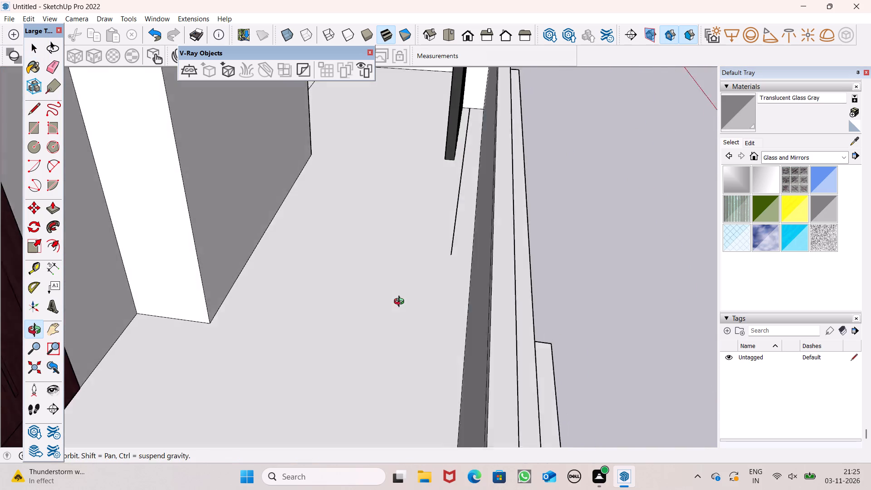
{"action": "middle_click_drag", "start_coordinate": [401, 303], "coordinate": [405, 299]}
{"action": "left_click_drag", "start_coordinate": [506, 309], "coordinate": [507, 304]}
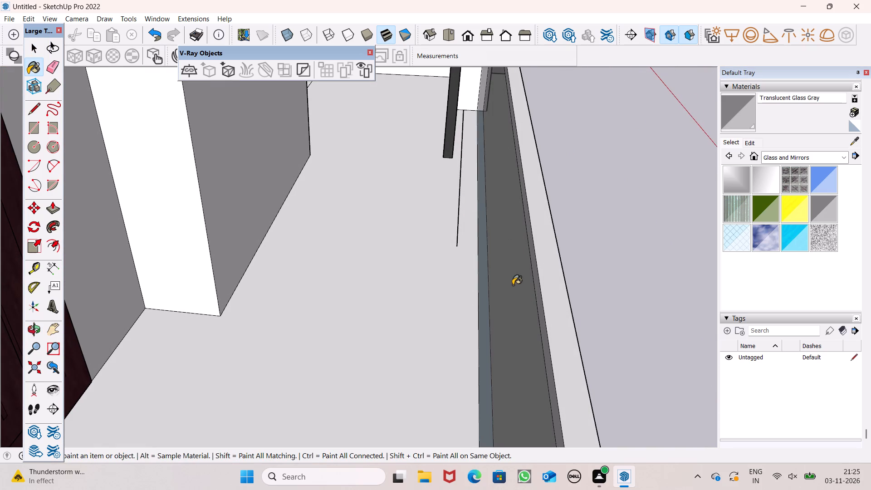
{"action": "left_click", "coordinate": [514, 285]}
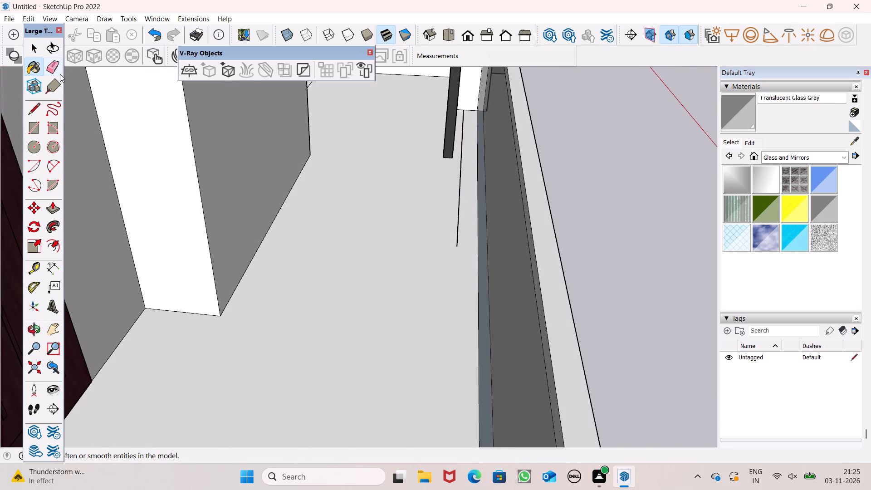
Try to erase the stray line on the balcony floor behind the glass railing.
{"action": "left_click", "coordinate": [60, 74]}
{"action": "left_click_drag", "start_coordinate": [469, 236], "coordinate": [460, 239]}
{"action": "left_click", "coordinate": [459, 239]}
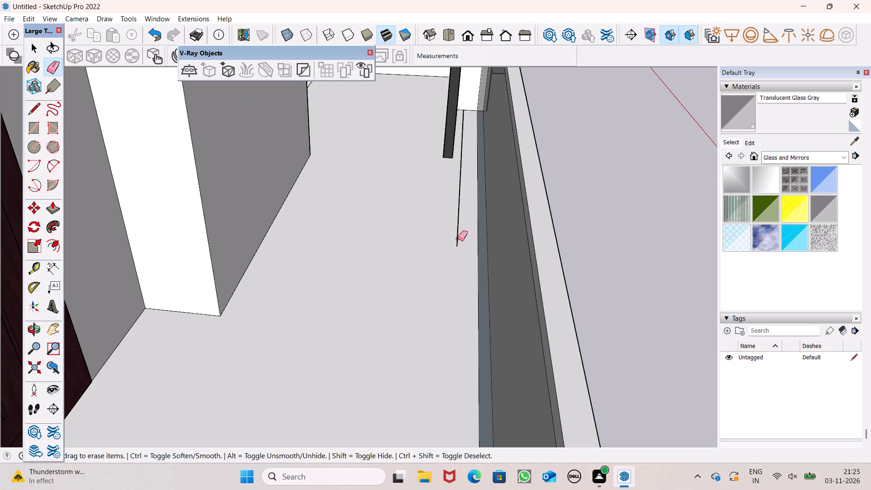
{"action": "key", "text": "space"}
Switch to the front view and examine the glass railing on the house's front facade.
{"action": "scroll", "coordinate": [446, 220], "scroll_direction": "down", "scroll_amount": 4}
{"action": "middle_click_drag", "start_coordinate": [535, 258], "coordinate": [227, 220]}
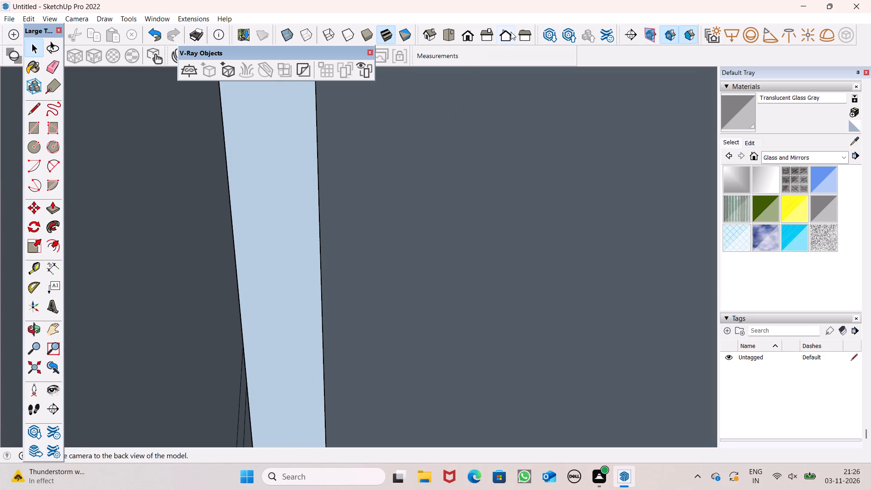
{"action": "left_click", "coordinate": [470, 43]}
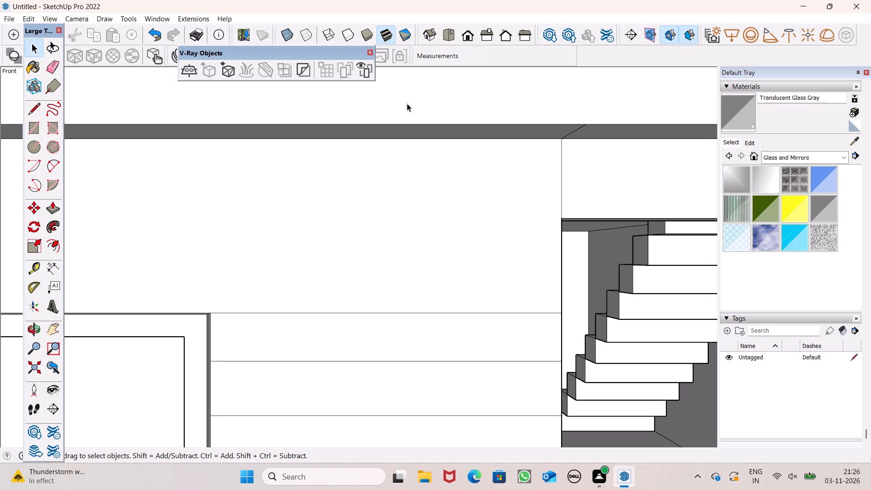
{"action": "scroll", "coordinate": [360, 123], "scroll_direction": "down", "scroll_amount": 7}
{"action": "scroll", "coordinate": [492, 173], "scroll_direction": "down", "scroll_amount": 6}
{"action": "scroll", "coordinate": [490, 126], "scroll_direction": "down", "scroll_amount": 2}
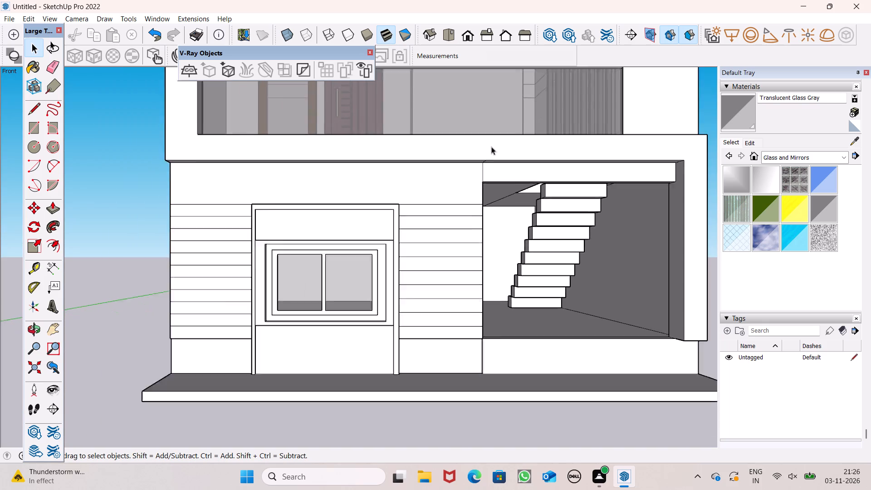
{"action": "scroll", "coordinate": [491, 147], "scroll_direction": "down", "scroll_amount": 1}
{"action": "middle_click_drag", "start_coordinate": [483, 206], "coordinate": [461, 305]}
{"action": "scroll", "coordinate": [392, 213], "scroll_direction": "down", "scroll_amount": 3}
{"action": "middle_click_drag", "start_coordinate": [431, 254], "coordinate": [442, 226]}
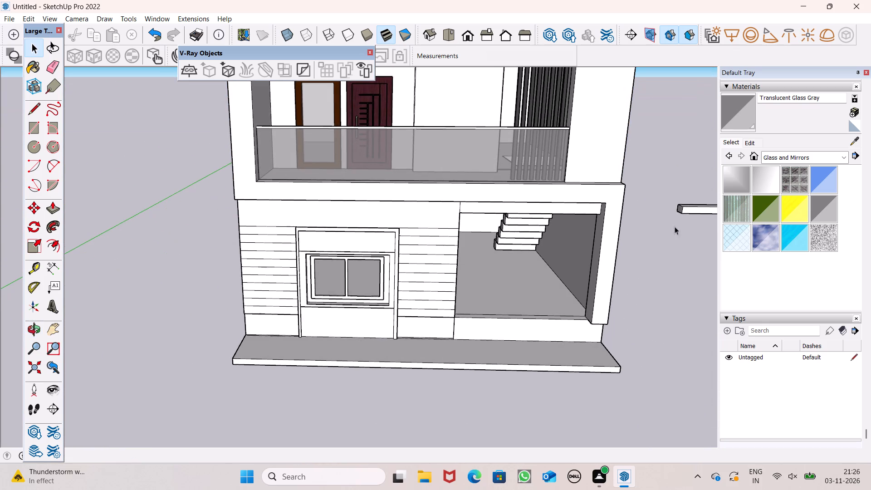
Paint the top and front faces of the balcony railing's cap strip with Color M07 from the Colors collection.
{"action": "left_click", "coordinate": [798, 153]}
{"action": "scroll", "coordinate": [855, 237], "scroll_direction": "up", "scroll_amount": 1}
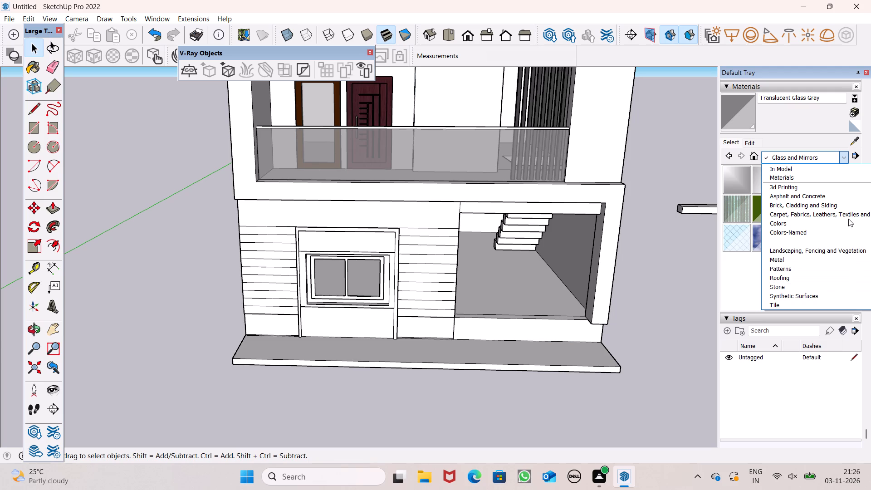
{"action": "left_click", "coordinate": [848, 218]}
{"action": "left_click", "coordinate": [811, 155]}
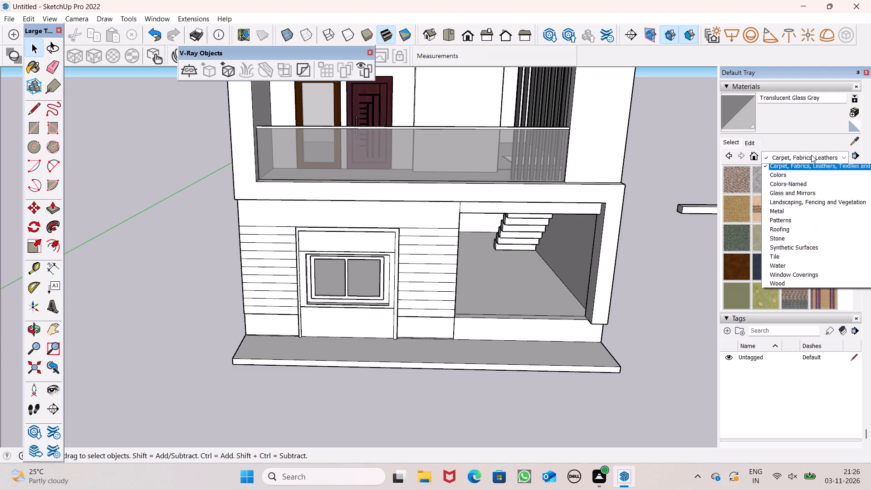
{"action": "left_click", "coordinate": [817, 194]}
{"action": "scroll", "coordinate": [810, 229], "scroll_direction": "down", "scroll_amount": 3}
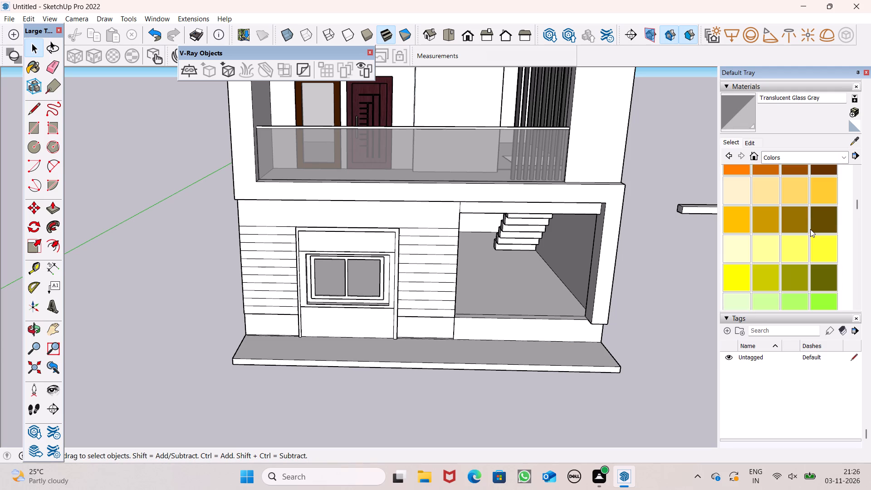
{"action": "scroll", "coordinate": [810, 228], "scroll_direction": "down", "scroll_amount": 9}
{"action": "left_click", "coordinate": [817, 255]}
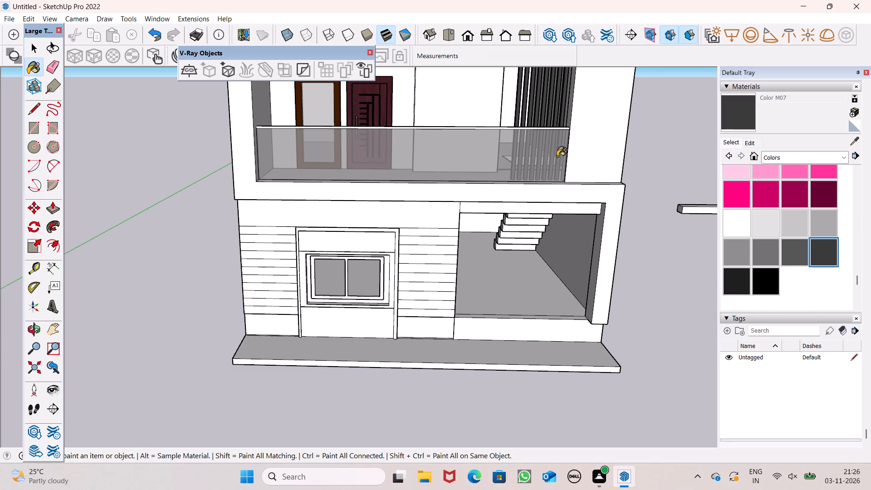
{"action": "scroll", "coordinate": [440, 146], "scroll_direction": "up", "scroll_amount": 8}
{"action": "middle_click_drag", "start_coordinate": [269, 176], "coordinate": [328, 295]}
{"action": "scroll", "coordinate": [19, 167], "scroll_direction": "up", "scroll_amount": 11}
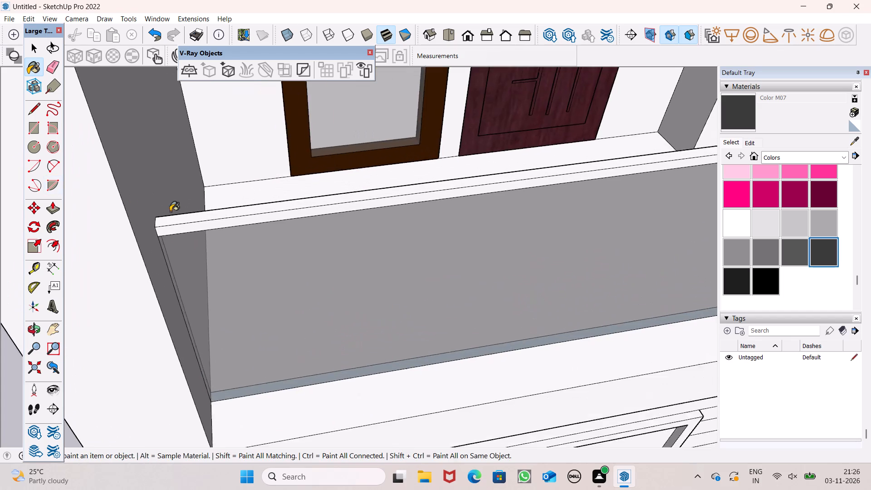
{"action": "scroll", "coordinate": [170, 211], "scroll_direction": "up", "scroll_amount": 3}
{"action": "left_click", "coordinate": [176, 229]}
{"action": "left_click", "coordinate": [175, 235]}
Paint the balcony-side face of the railing's cap strip with Color M07.
{"action": "middle_click_drag", "start_coordinate": [403, 224], "coordinate": [0, 154]}
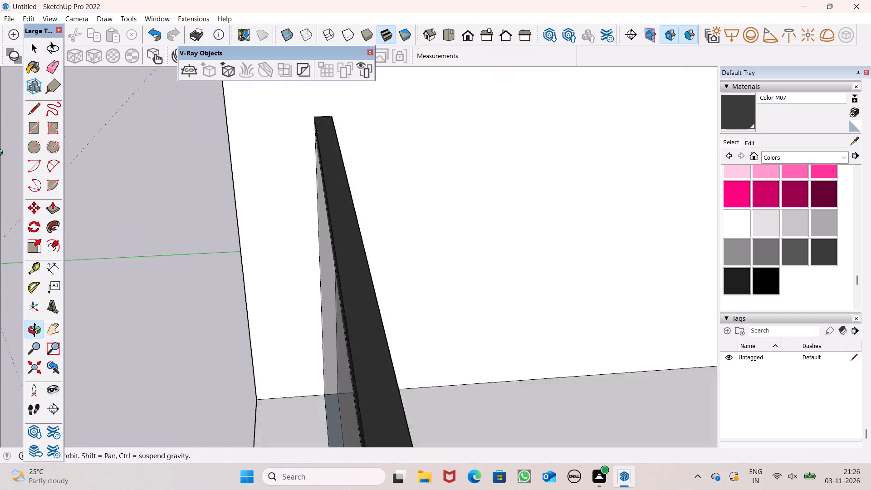
{"action": "middle_click_drag", "start_coordinate": [0, 154], "coordinate": [0, 148]}
{"action": "scroll", "coordinate": [0, 148], "scroll_direction": "up", "scroll_amount": 1}
{"action": "middle_click_drag", "start_coordinate": [625, 291], "coordinate": [392, 243]}
{"action": "left_click", "coordinate": [399, 145]}
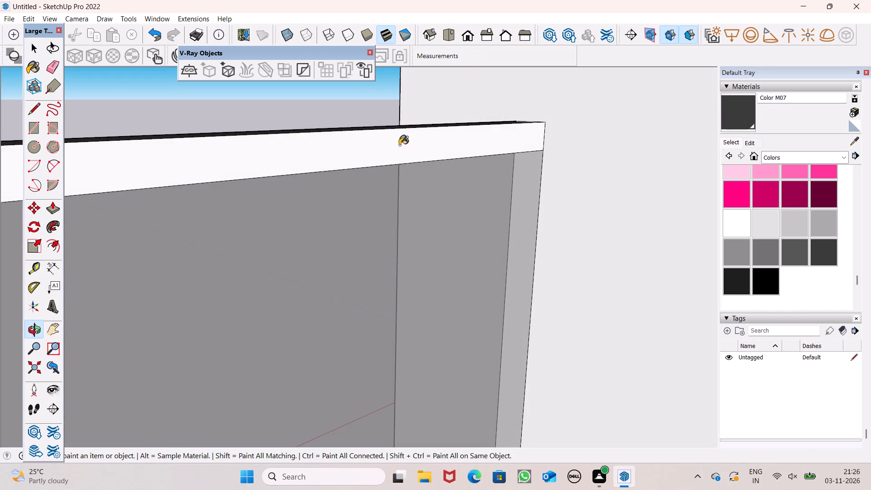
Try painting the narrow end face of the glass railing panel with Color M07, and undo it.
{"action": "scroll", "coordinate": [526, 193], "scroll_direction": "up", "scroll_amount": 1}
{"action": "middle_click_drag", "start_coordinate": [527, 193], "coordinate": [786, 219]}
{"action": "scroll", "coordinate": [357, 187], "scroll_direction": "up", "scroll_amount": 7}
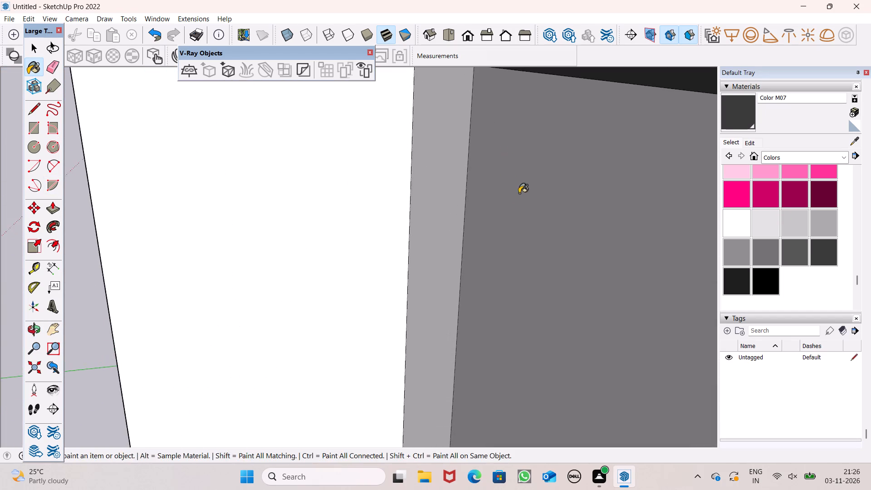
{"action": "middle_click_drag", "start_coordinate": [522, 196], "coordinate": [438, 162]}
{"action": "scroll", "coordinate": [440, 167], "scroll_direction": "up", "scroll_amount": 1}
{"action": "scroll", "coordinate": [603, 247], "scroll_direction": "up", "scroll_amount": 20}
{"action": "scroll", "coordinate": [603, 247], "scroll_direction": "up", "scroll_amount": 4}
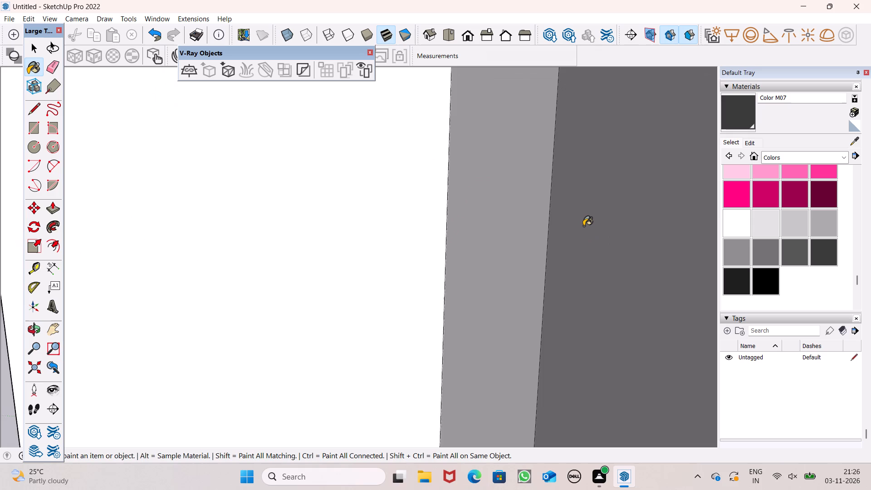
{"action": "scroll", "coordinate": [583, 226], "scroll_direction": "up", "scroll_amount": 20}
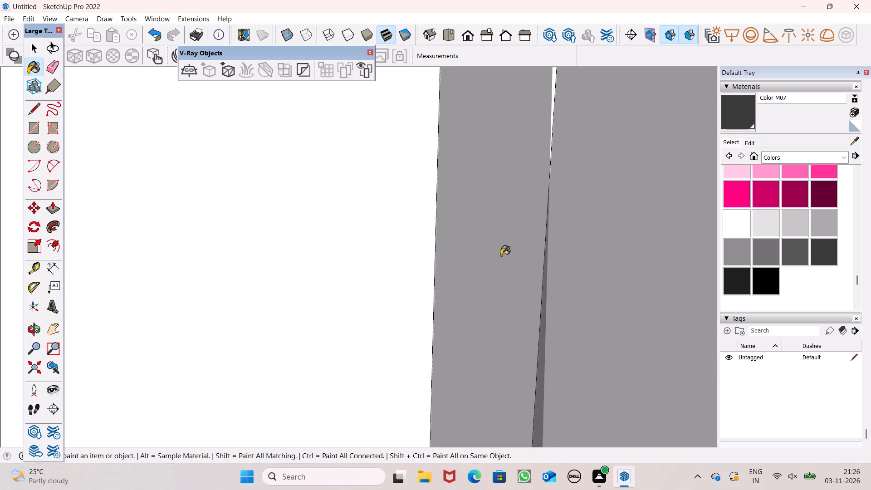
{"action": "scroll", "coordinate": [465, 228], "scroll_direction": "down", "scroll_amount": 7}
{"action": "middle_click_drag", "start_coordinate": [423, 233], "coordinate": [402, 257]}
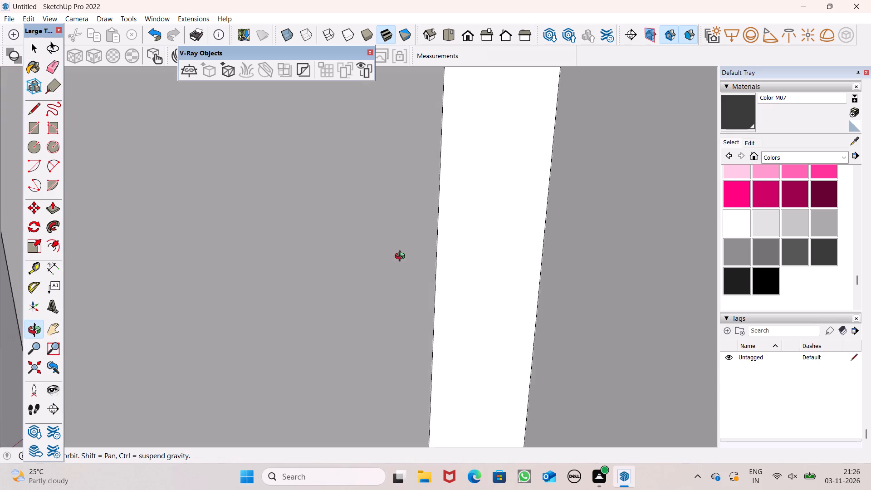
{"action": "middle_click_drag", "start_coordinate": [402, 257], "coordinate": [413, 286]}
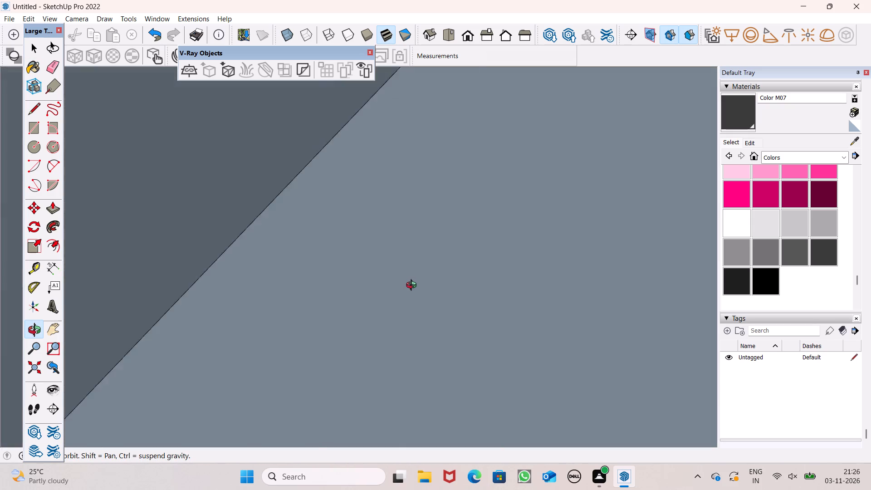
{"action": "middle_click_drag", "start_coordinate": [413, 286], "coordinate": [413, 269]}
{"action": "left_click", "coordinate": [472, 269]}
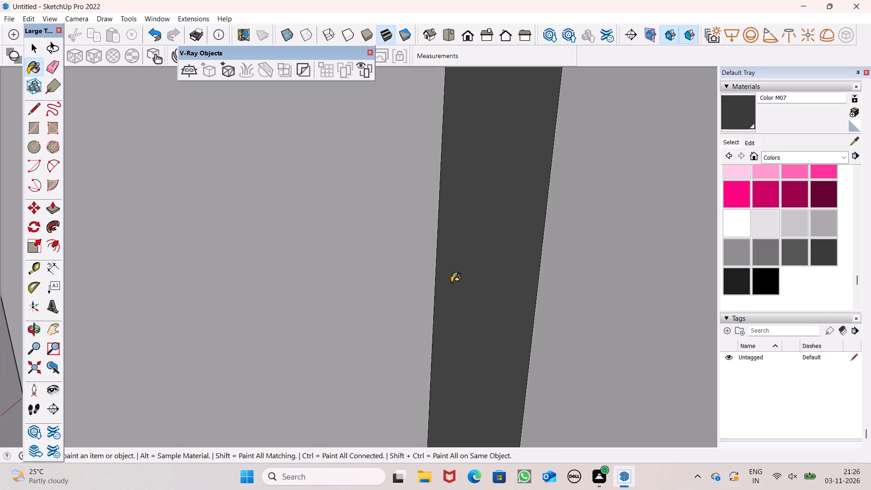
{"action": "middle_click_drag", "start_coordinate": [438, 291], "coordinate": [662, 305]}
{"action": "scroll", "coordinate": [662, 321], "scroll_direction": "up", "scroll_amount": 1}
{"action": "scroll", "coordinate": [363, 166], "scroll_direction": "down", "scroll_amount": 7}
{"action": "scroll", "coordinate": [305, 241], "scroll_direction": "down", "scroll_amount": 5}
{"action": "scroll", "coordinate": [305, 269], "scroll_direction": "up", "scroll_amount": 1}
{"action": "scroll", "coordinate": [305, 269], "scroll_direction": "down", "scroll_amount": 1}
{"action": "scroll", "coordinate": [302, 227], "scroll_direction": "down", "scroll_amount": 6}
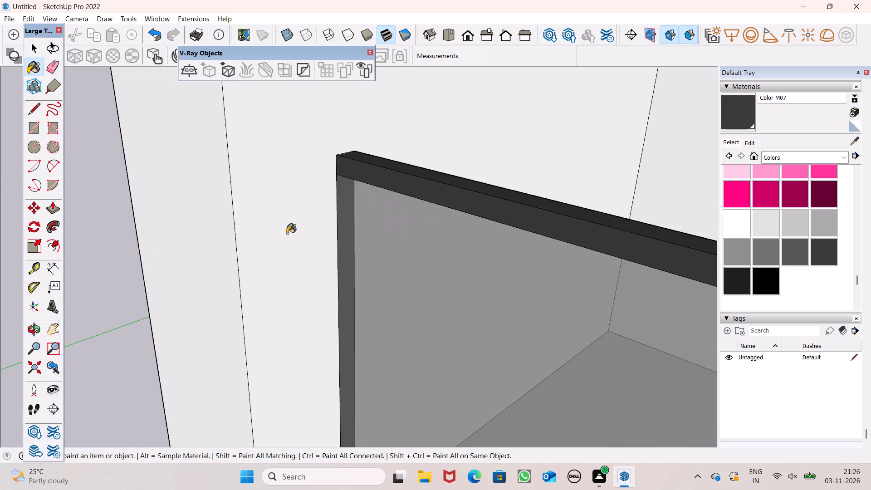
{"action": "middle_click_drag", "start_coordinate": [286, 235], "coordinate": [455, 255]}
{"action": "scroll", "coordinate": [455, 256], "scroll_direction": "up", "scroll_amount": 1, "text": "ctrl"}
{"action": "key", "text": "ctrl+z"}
Examine the finished balcony railing and the whole house's front facade from above.
{"action": "scroll", "coordinate": [408, 214], "scroll_direction": "down", "scroll_amount": 6}
{"action": "scroll", "coordinate": [338, 173], "scroll_direction": "down", "scroll_amount": 2}
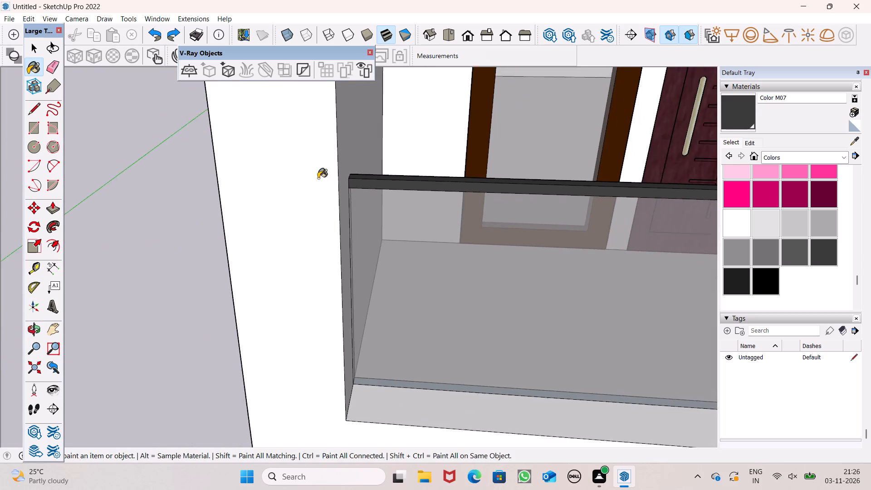
{"action": "scroll", "coordinate": [318, 178], "scroll_direction": "down", "scroll_amount": 3}
{"action": "scroll", "coordinate": [224, 166], "scroll_direction": "down", "scroll_amount": 3}
{"action": "scroll", "coordinate": [223, 167], "scroll_direction": "up", "scroll_amount": 1}
{"action": "middle_click_drag", "start_coordinate": [248, 197], "coordinate": [262, 142]}
{"action": "key", "text": "space"}
{"action": "scroll", "coordinate": [186, 179], "scroll_direction": "down", "scroll_amount": 10}
{"action": "middle_click_drag", "start_coordinate": [284, 224], "coordinate": [276, 277]}
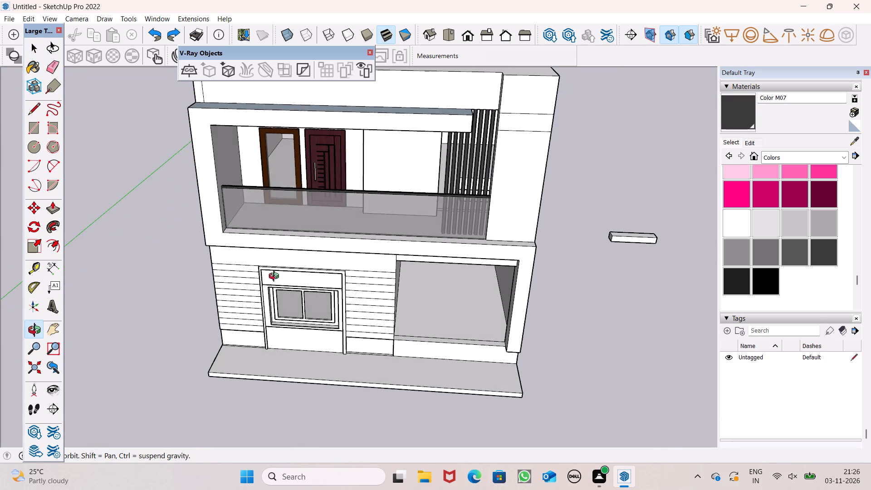
{"action": "middle_click_drag", "start_coordinate": [276, 277], "coordinate": [291, 291]}
{"action": "scroll", "coordinate": [292, 252], "scroll_direction": "down", "scroll_amount": 5}
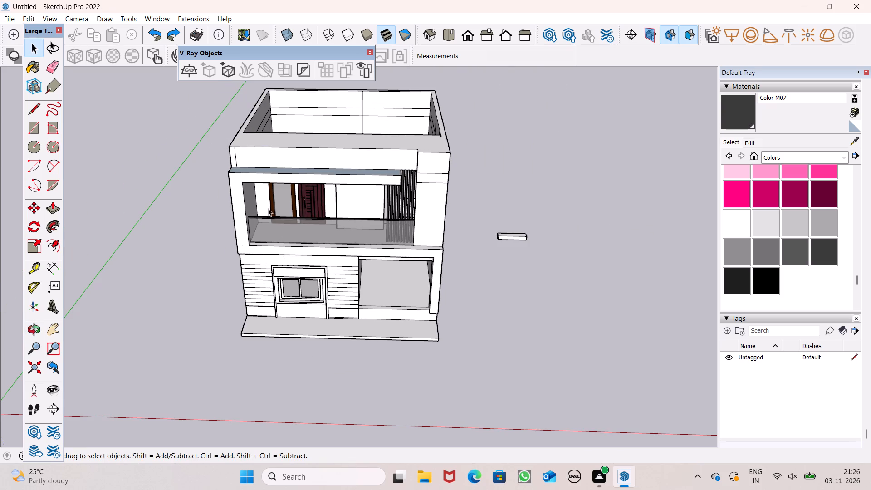
{"action": "middle_click_drag", "start_coordinate": [362, 137], "coordinate": [361, 117]}
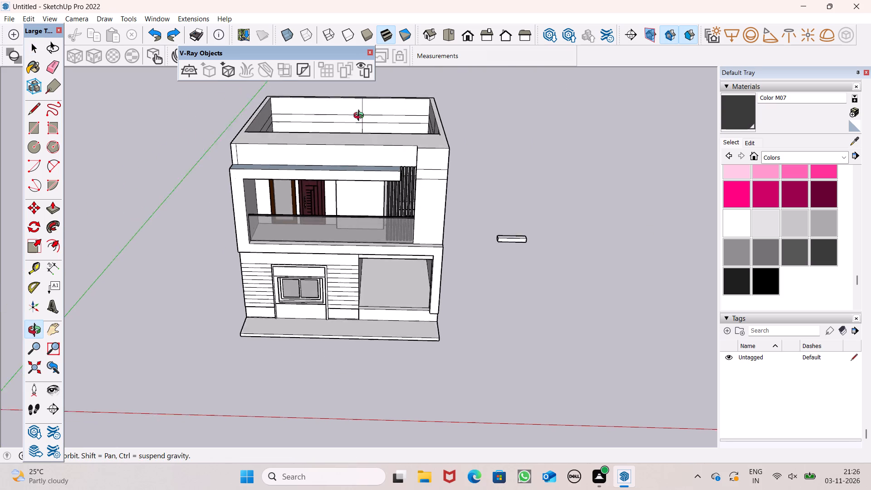
Close the upper storey's open top with a face by tracing a short line along the inner walls' upper horizontal line.
{"action": "middle_click_drag", "start_coordinate": [361, 117], "coordinate": [374, 147]}
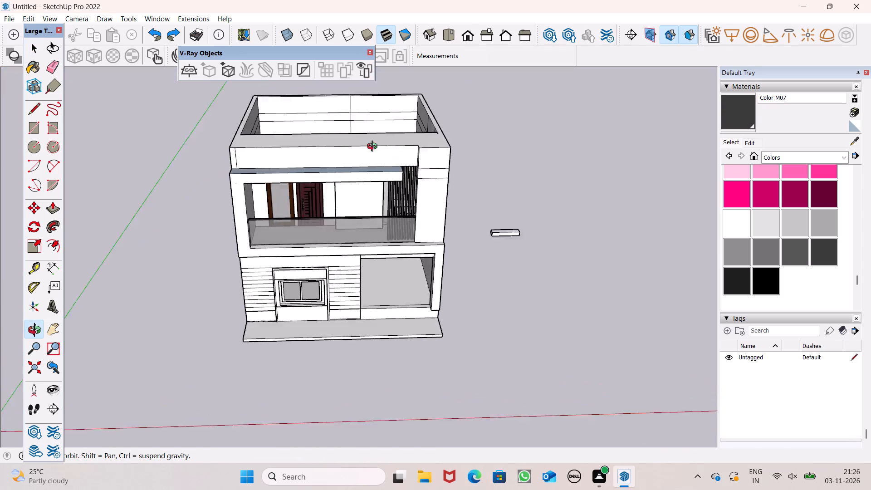
{"action": "middle_click_drag", "start_coordinate": [374, 147], "coordinate": [53, 293]}
{"action": "middle_click_drag", "start_coordinate": [477, 239], "coordinate": [270, 142]}
{"action": "scroll", "coordinate": [270, 142], "scroll_direction": "up", "scroll_amount": 1}
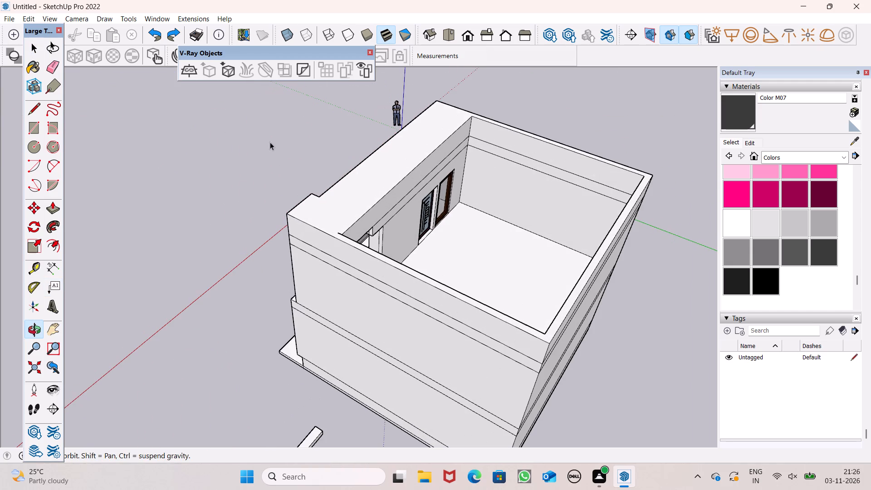
{"action": "left_click", "coordinate": [34, 108]}
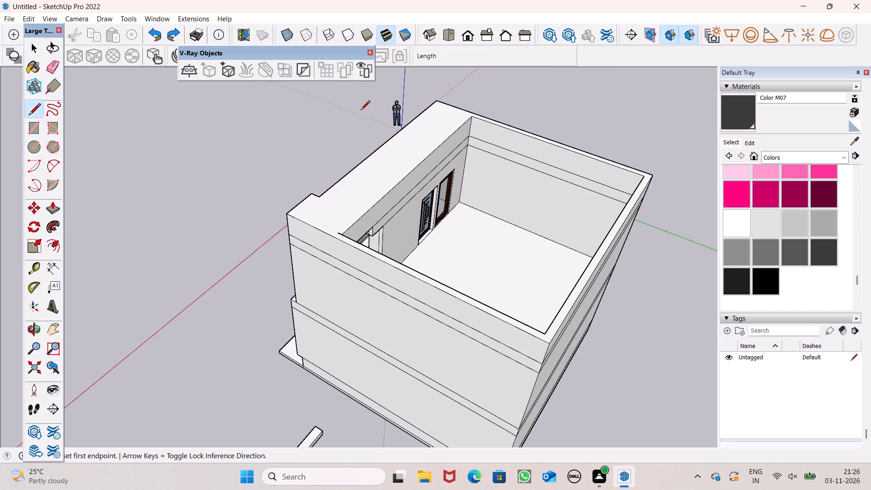
{"action": "scroll", "coordinate": [539, 131], "scroll_direction": "up", "scroll_amount": 4}
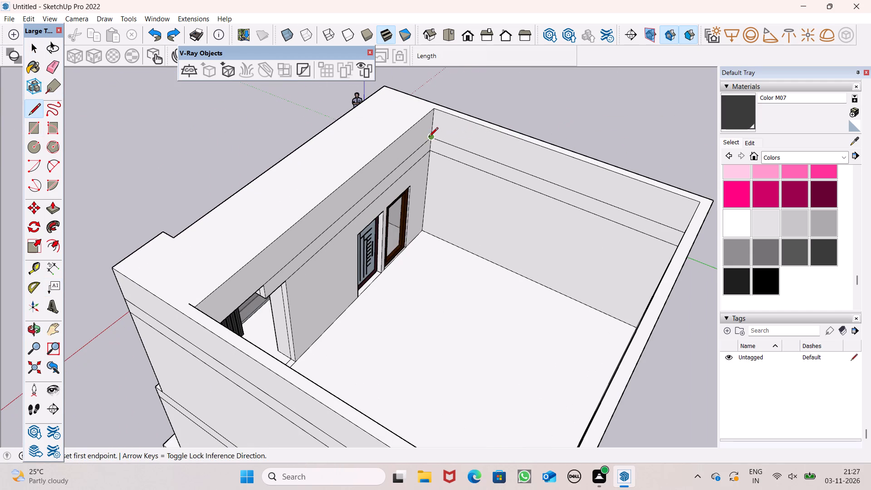
{"action": "left_click", "coordinate": [432, 141]}
{"action": "left_click", "coordinate": [449, 142]}
{"action": "key", "text": "space"}
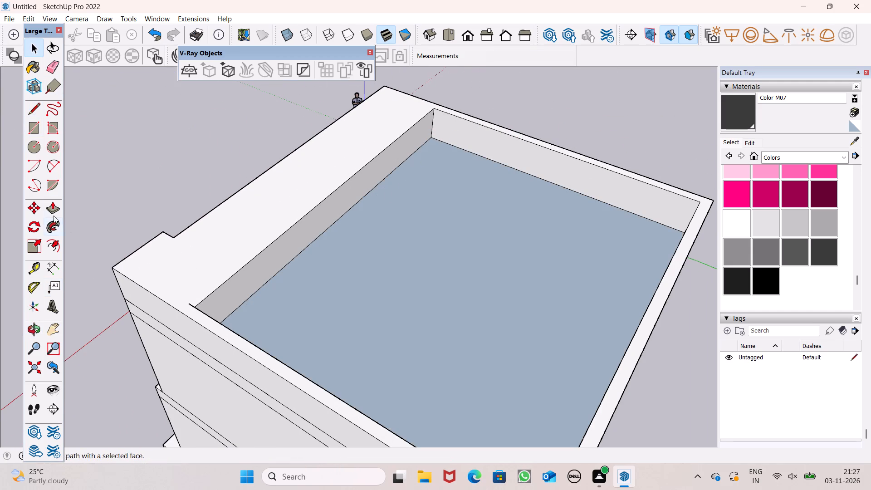
Push/Pull the new horizontal face inside the upper storey's walls by 6" as a slab.
{"action": "left_click", "coordinate": [47, 206]}
{"action": "left_click", "coordinate": [357, 302]}
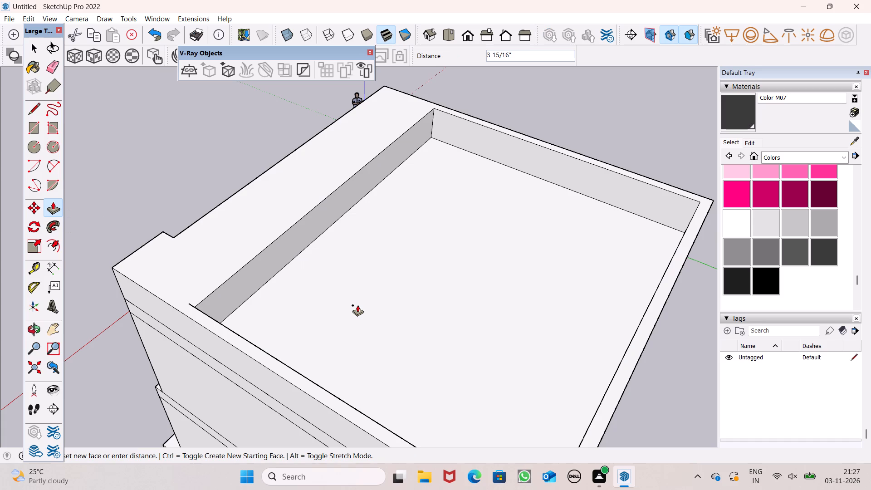
{"action": "key", "text": "6"}
{"action": "key", "text": "shift+quotedbl"}
{"action": "key", "text": "Return"}
{"action": "scroll", "coordinate": [346, 289], "scroll_direction": "down", "scroll_amount": 2}
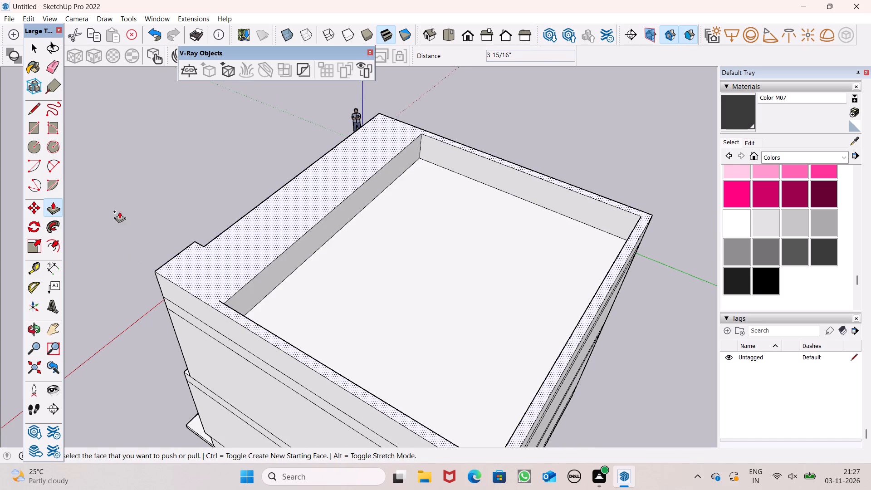
Close the opening at the parapet's top with a face by tracing part of the inner front edge from its corner.
{"action": "left_click", "coordinate": [35, 109]}
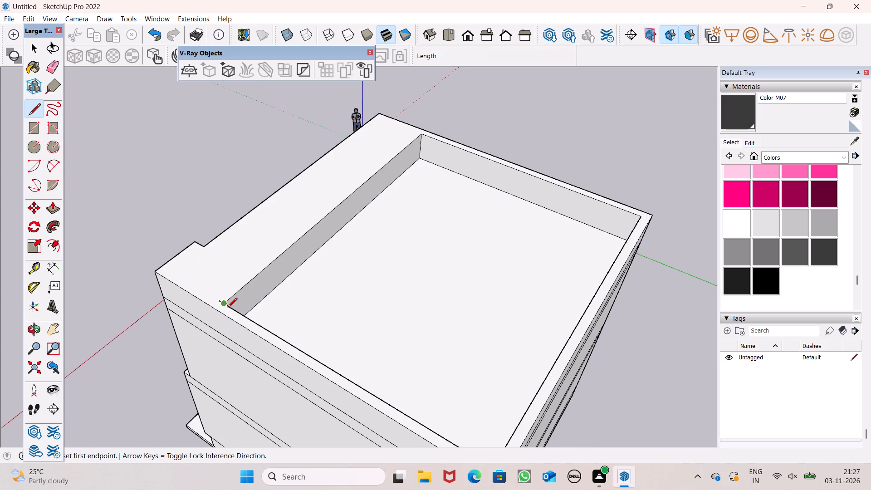
{"action": "left_click", "coordinate": [225, 301]}
{"action": "left_click", "coordinate": [241, 291]}
{"action": "key", "text": "space"}
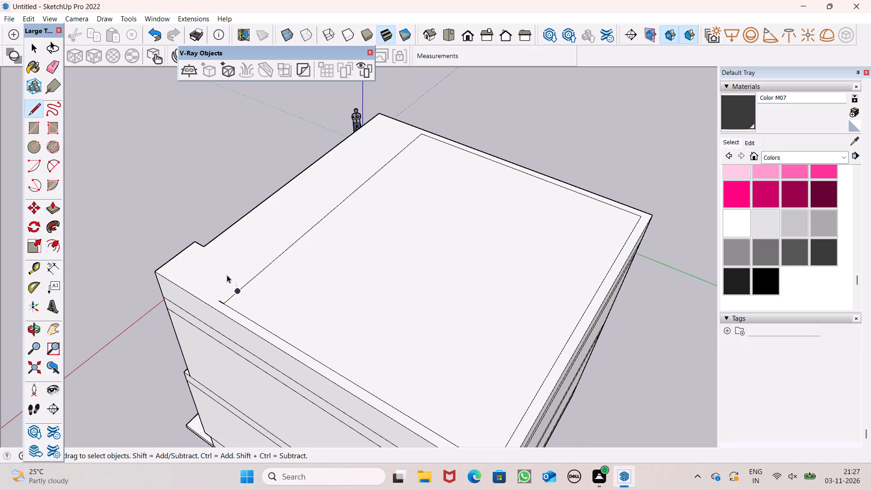
Erase the short stray edge sticking out past the inner front corner of the roof outline.
{"action": "left_click", "coordinate": [56, 71]}
{"action": "scroll", "coordinate": [201, 291], "scroll_direction": "up", "scroll_amount": 4}
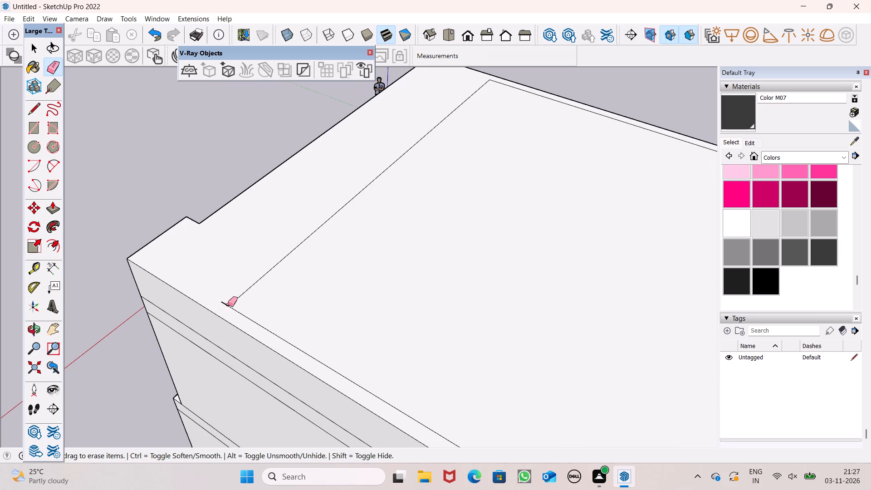
{"action": "left_click_drag", "start_coordinate": [220, 303], "coordinate": [228, 298]}
{"action": "key", "text": "space"}
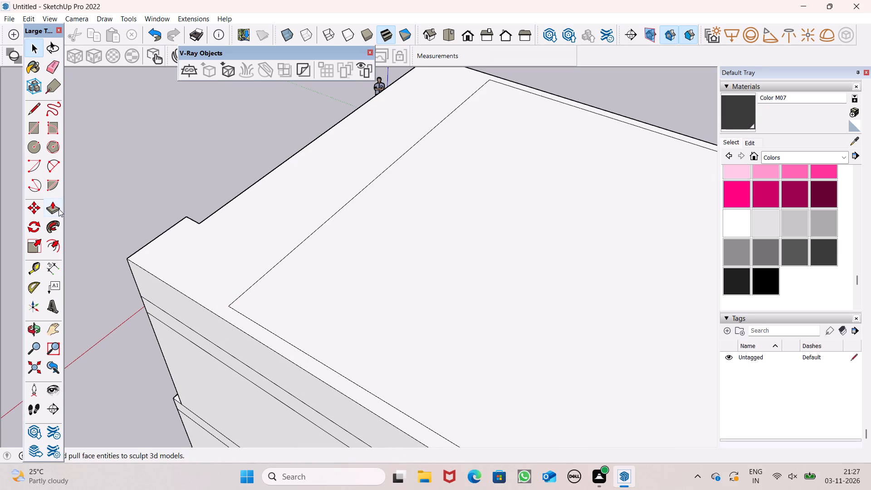
Push/Pull the face enclosed by the parapet's inner outline by 6".
{"action": "left_click", "coordinate": [59, 209]}
{"action": "left_click_drag", "start_coordinate": [475, 318], "coordinate": [471, 323]}
{"action": "type", "text": "6\""}
{"action": "key", "text": "Return"}
{"action": "key", "text": "space"}
{"action": "middle_click_drag", "start_coordinate": [421, 299], "coordinate": [517, 299]}
{"action": "scroll", "coordinate": [283, 261], "scroll_direction": "down", "scroll_amount": 5}
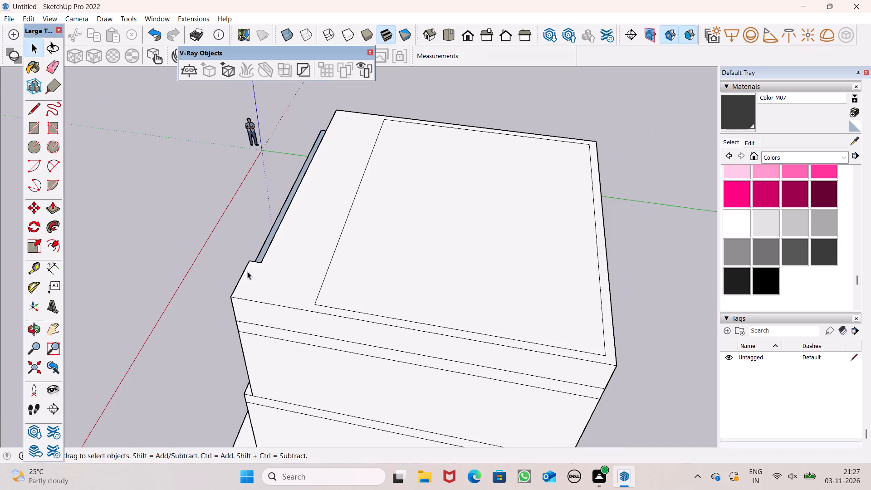
Draw lines on the roof enclosing a rectangle about 14' 8" by 9' 6" at the inner outline's front corner, above the slatted-screen side.
{"action": "middle_click_drag", "start_coordinate": [211, 273], "coordinate": [294, 327]}
{"action": "scroll", "coordinate": [279, 314], "scroll_direction": "up", "scroll_amount": 1}
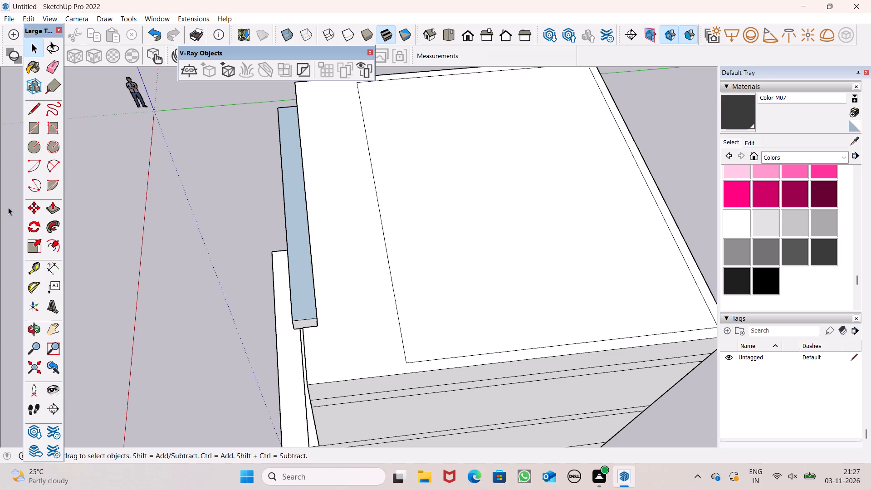
{"action": "left_click", "coordinate": [36, 133]}
{"action": "middle_click_drag", "start_coordinate": [437, 311], "coordinate": [381, 307]}
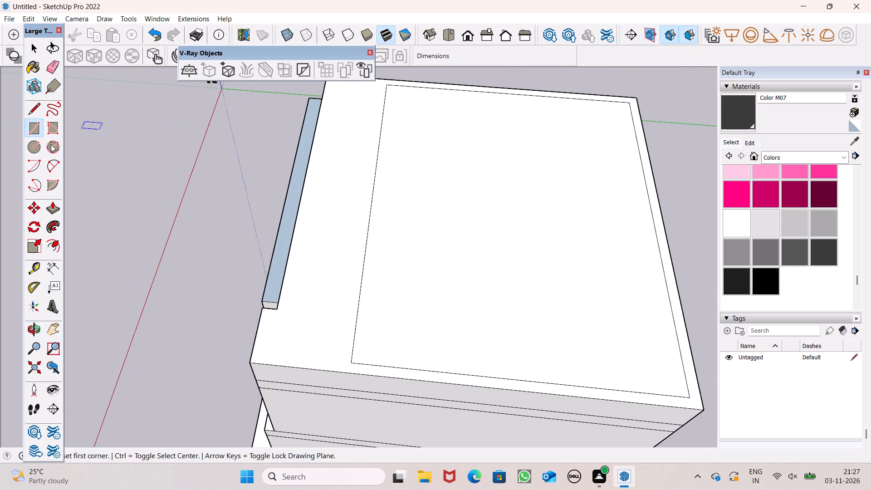
{"action": "left_click", "coordinate": [33, 114]}
{"action": "scroll", "coordinate": [358, 322], "scroll_direction": "down", "scroll_amount": 2}
{"action": "middle_click_drag", "start_coordinate": [391, 358], "coordinate": [465, 386]}
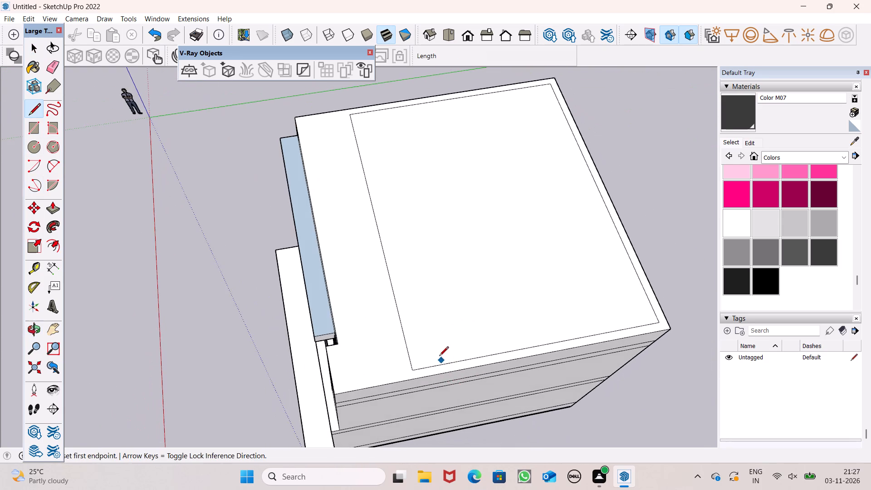
{"action": "middle_click_drag", "start_coordinate": [426, 352], "coordinate": [387, 351]}
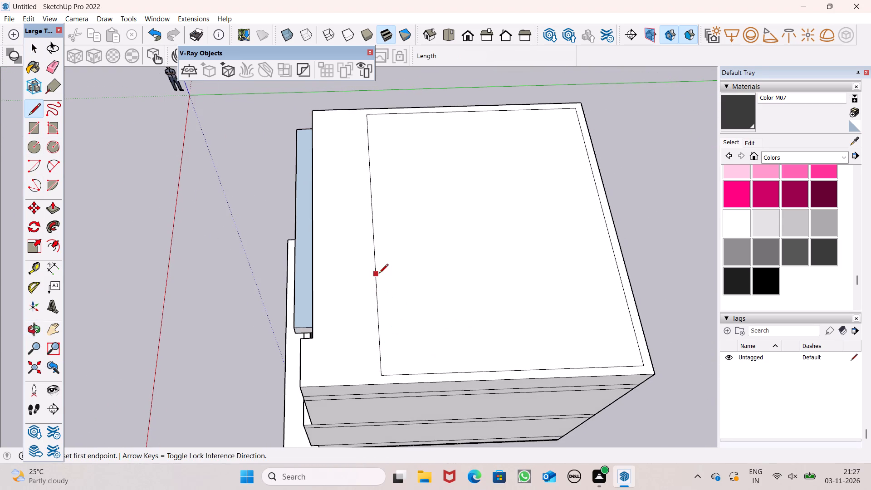
{"action": "left_click", "coordinate": [379, 274]}
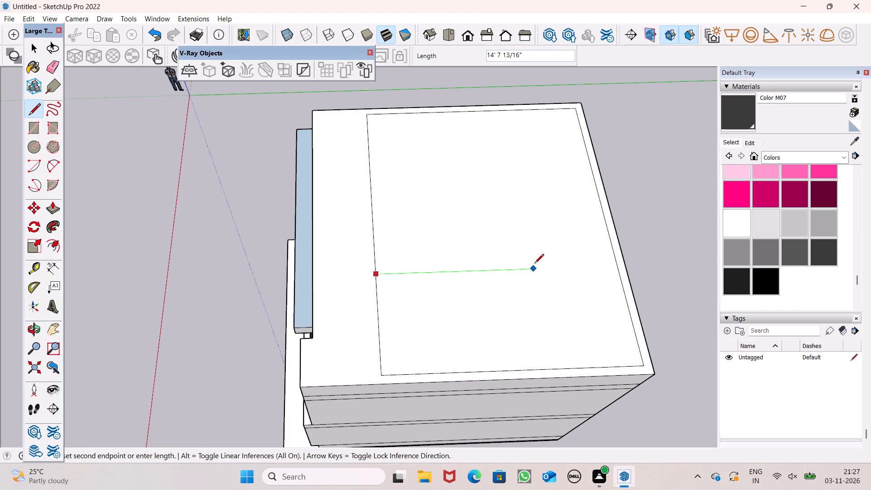
{"action": "left_click", "coordinate": [534, 264]}
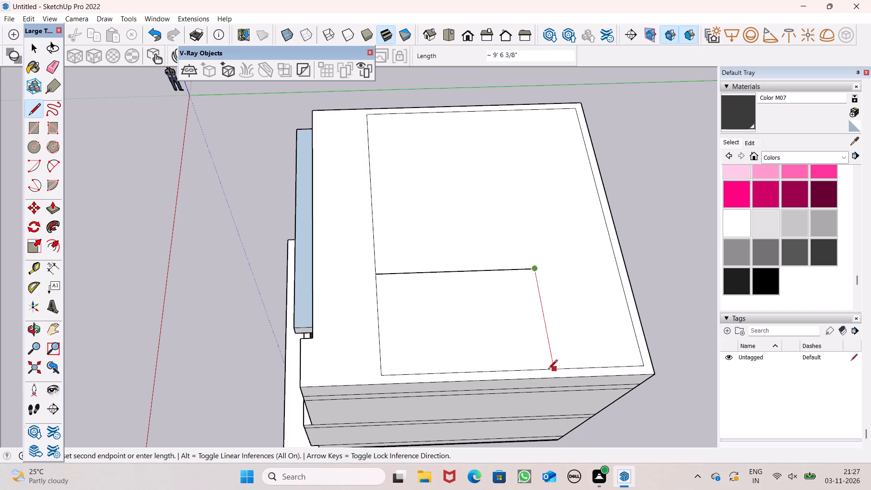
{"action": "left_click", "coordinate": [548, 365]}
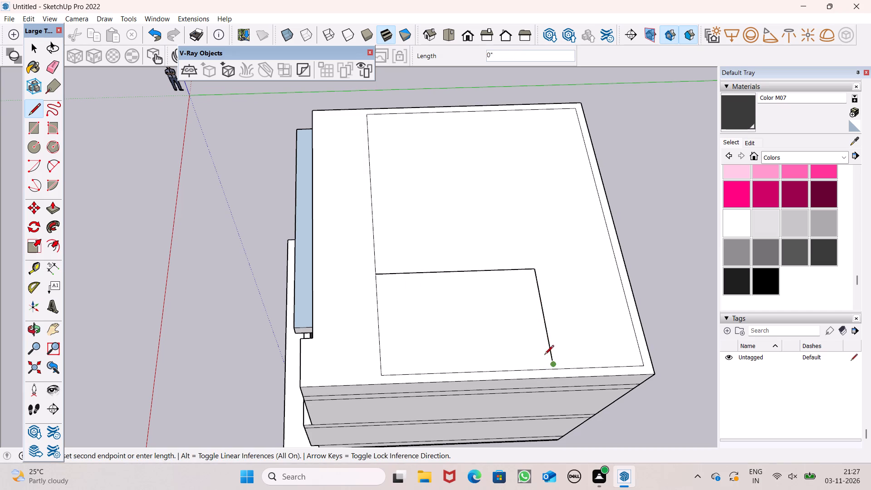
{"action": "scroll", "coordinate": [528, 364], "scroll_direction": "up", "scroll_amount": 6}
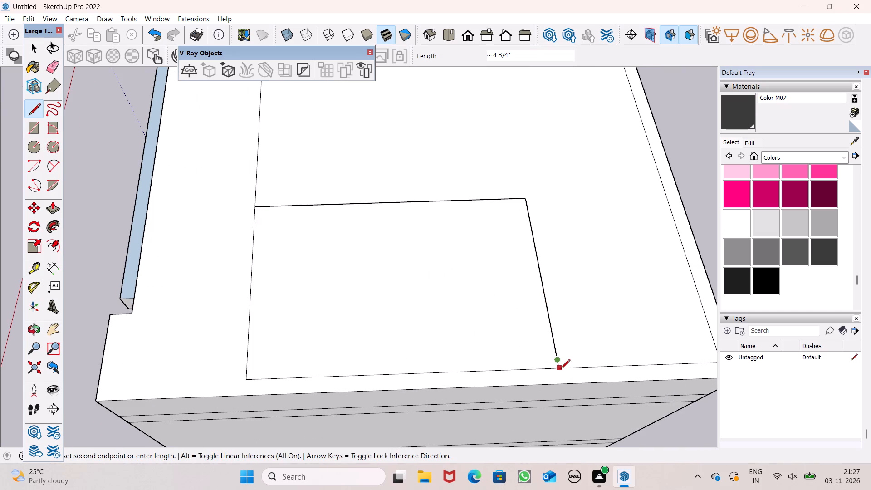
{"action": "left_click", "coordinate": [560, 369]}
{"action": "key", "text": "space"}
{"action": "scroll", "coordinate": [254, 213], "scroll_direction": "down", "scroll_amount": 6}
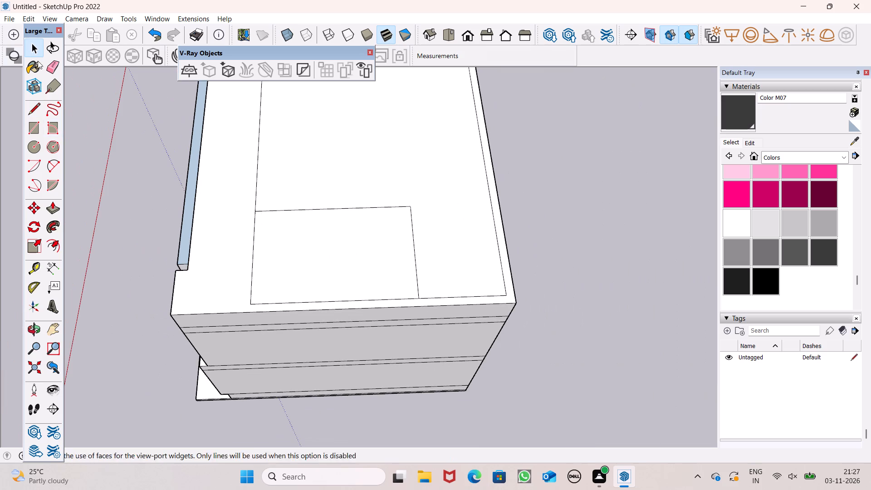
Erase the remaining inner outline edges on the roof, keeping only the corner rectangle.
{"action": "left_click", "coordinate": [60, 70]}
{"action": "left_click_drag", "start_coordinate": [262, 174], "coordinate": [259, 178]}
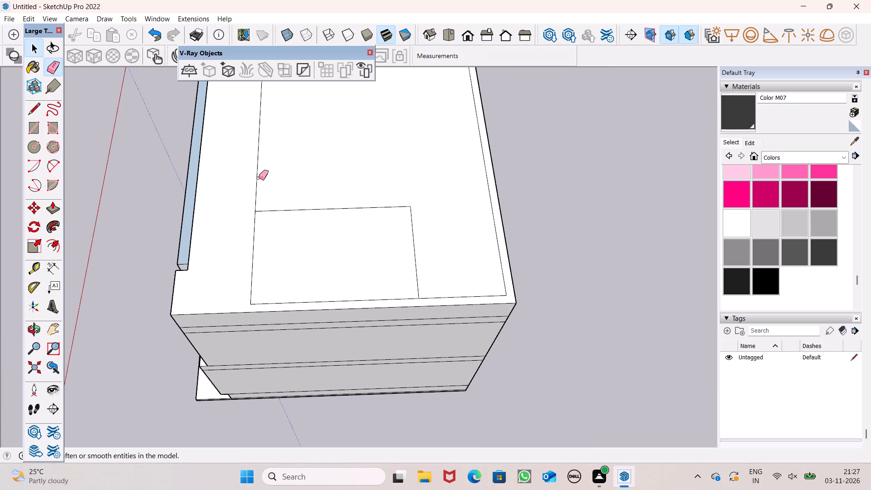
{"action": "left_click_drag", "start_coordinate": [259, 178], "coordinate": [258, 178]}
{"action": "left_click_drag", "start_coordinate": [236, 179], "coordinate": [257, 198]}
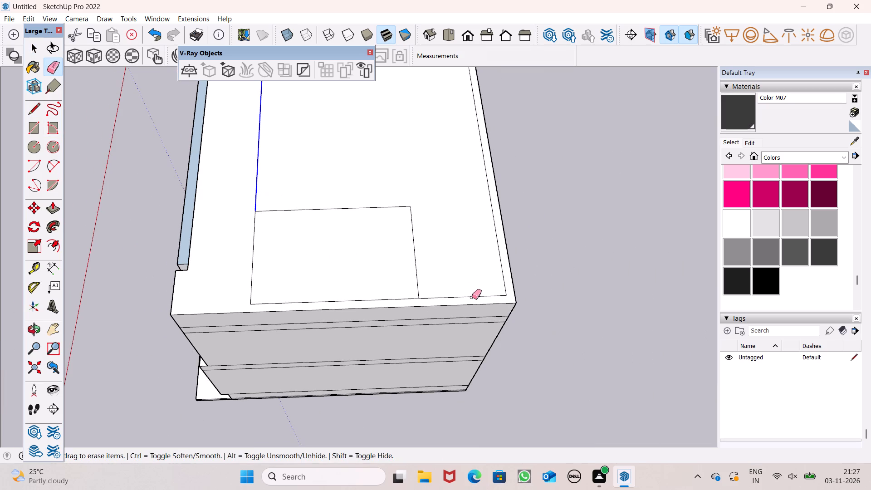
{"action": "left_click_drag", "start_coordinate": [474, 299], "coordinate": [501, 294]}
{"action": "left_click_drag", "start_coordinate": [508, 290], "coordinate": [502, 291]}
{"action": "scroll", "coordinate": [469, 329], "scroll_direction": "down", "scroll_amount": 6}
{"action": "scroll", "coordinate": [489, 223], "scroll_direction": "up", "scroll_amount": 4}
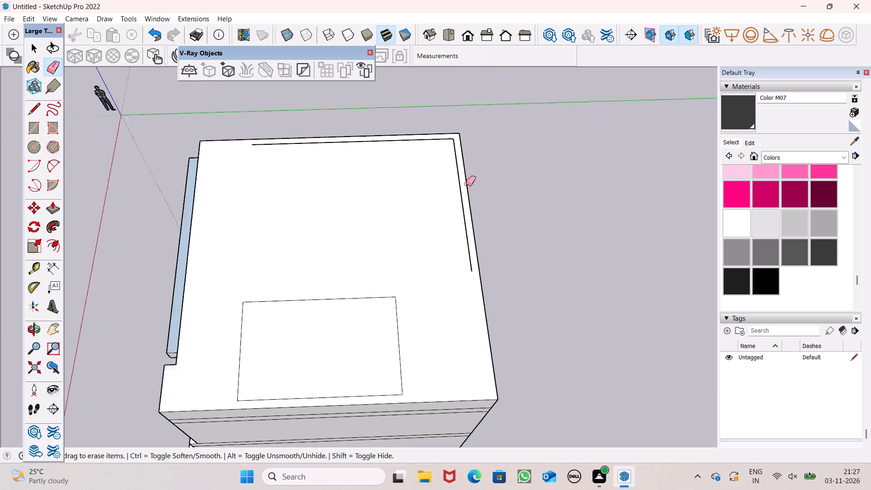
{"action": "scroll", "coordinate": [466, 184], "scroll_direction": "up", "scroll_amount": 2}
{"action": "scroll", "coordinate": [457, 132], "scroll_direction": "up", "scroll_amount": 5}
{"action": "left_click_drag", "start_coordinate": [452, 140], "coordinate": [448, 136]}
{"action": "scroll", "coordinate": [429, 222], "scroll_direction": "down", "scroll_amount": 5}
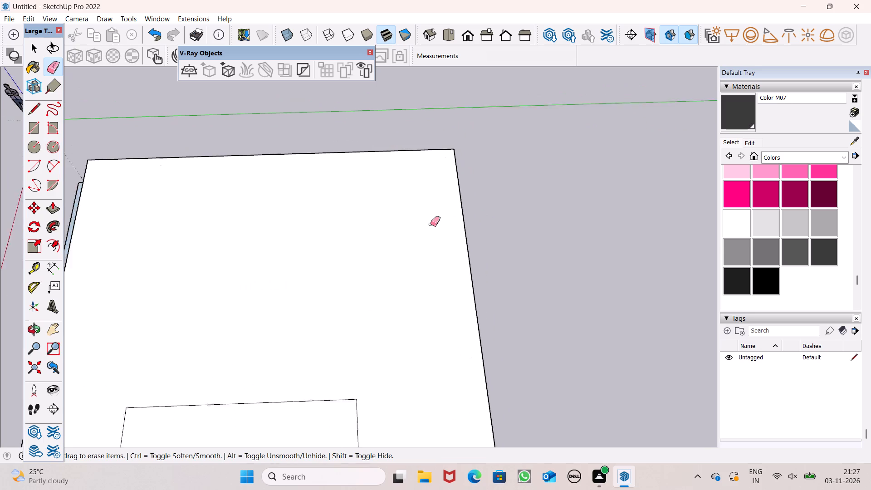
{"action": "scroll", "coordinate": [431, 224], "scroll_direction": "down", "scroll_amount": 3}
{"action": "key", "text": "space"}
Push/Pull the corner rectangle on the roof up 10' into a rooftop block.
{"action": "scroll", "coordinate": [425, 184], "scroll_direction": "down", "scroll_amount": 4}
{"action": "middle_click_drag", "start_coordinate": [332, 347], "coordinate": [758, 218]}
{"action": "scroll", "coordinate": [510, 157], "scroll_direction": "up", "scroll_amount": 3}
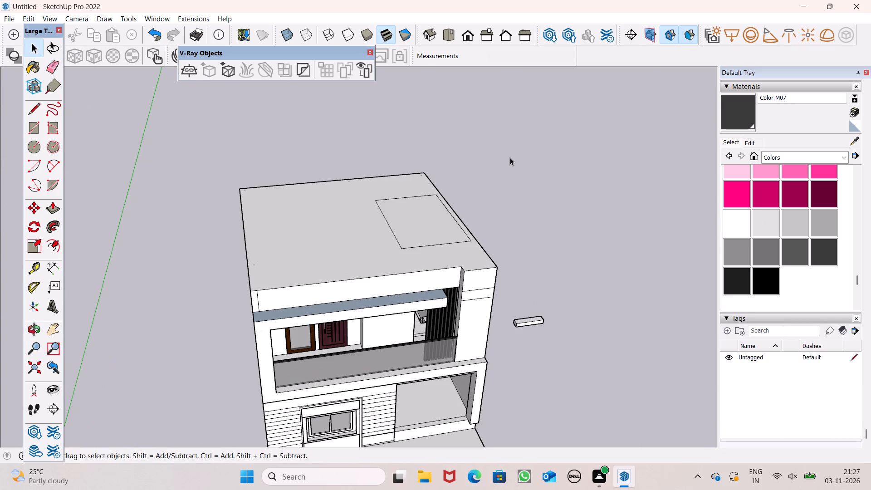
{"action": "middle_click_drag", "start_coordinate": [528, 219], "coordinate": [503, 322]}
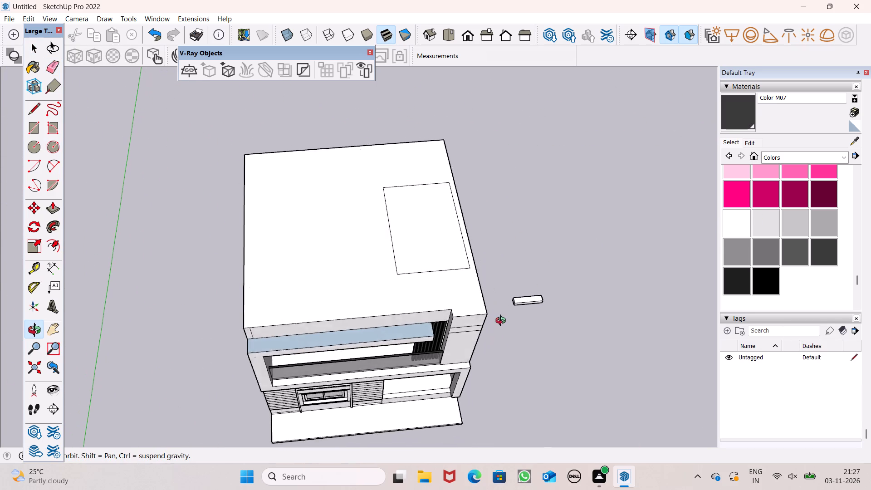
{"action": "middle_click_drag", "start_coordinate": [503, 322], "coordinate": [453, 313]}
{"action": "scroll", "coordinate": [455, 315], "scroll_direction": "up", "scroll_amount": 1}
{"action": "left_click", "coordinate": [51, 209]}
{"action": "scroll", "coordinate": [474, 261], "scroll_direction": "up", "scroll_amount": 3}
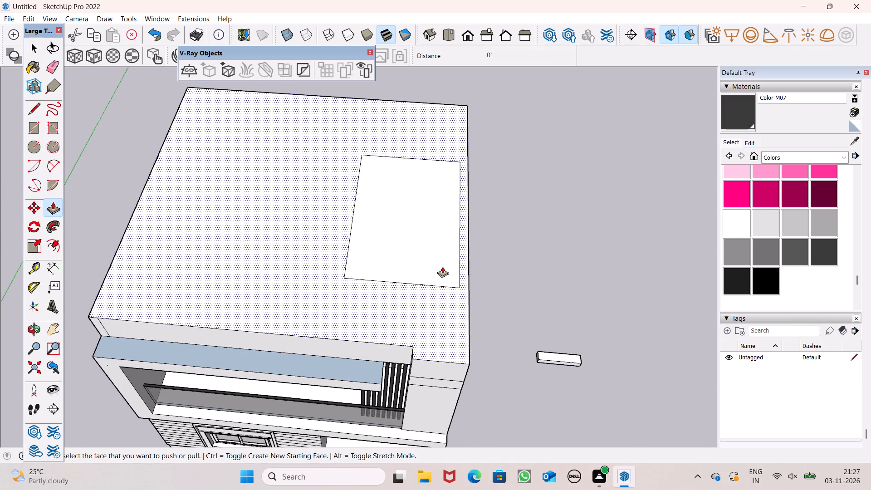
{"action": "left_click_drag", "start_coordinate": [423, 271], "coordinate": [420, 239]}
{"action": "type", "text": "10['"}
{"action": "left_click_drag", "start_coordinate": [420, 239], "coordinate": [420, 238]}
{"action": "key", "text": "Return"}
{"action": "scroll", "coordinate": [420, 238], "scroll_direction": "down", "scroll_amount": 1}
{"action": "key", "text": "space"}
Measure the rooftop block's height along its front vertical corner edge.
{"action": "middle_click_drag", "start_coordinate": [559, 273], "coordinate": [559, 118]}
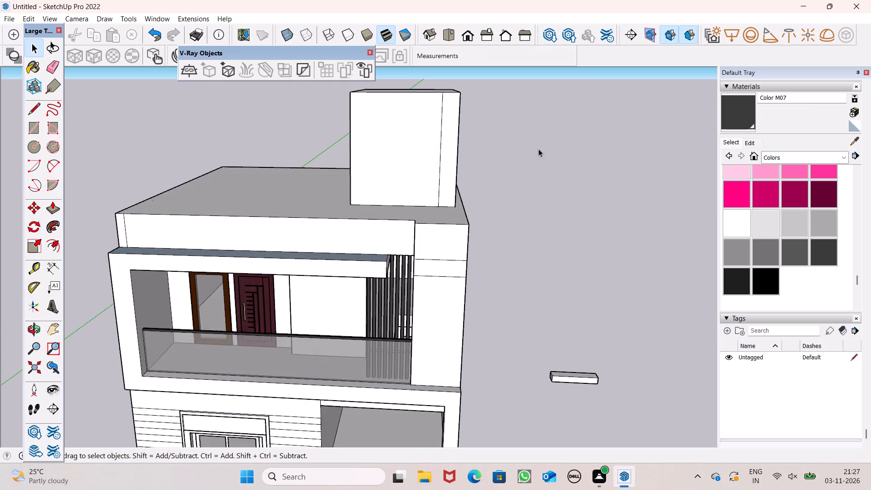
{"action": "scroll", "coordinate": [494, 206], "scroll_direction": "down", "scroll_amount": 5}
{"action": "left_click_drag", "start_coordinate": [49, 269], "coordinate": [55, 265]}
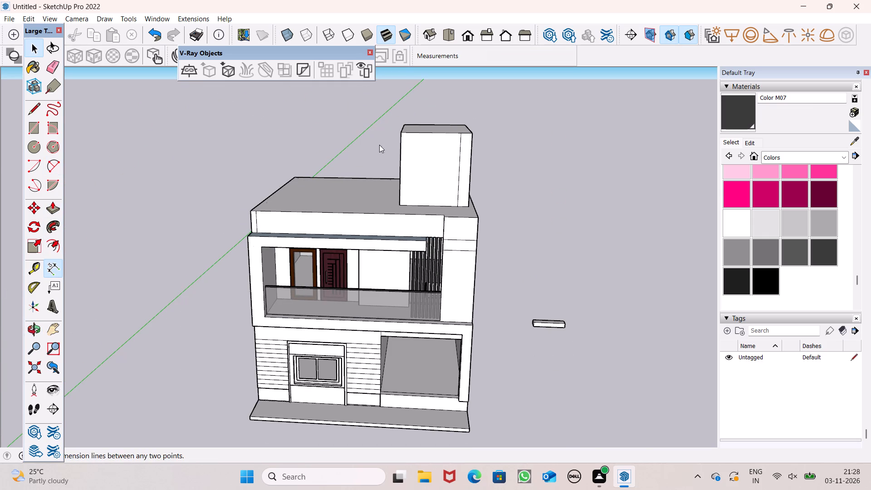
{"action": "scroll", "coordinate": [400, 136], "scroll_direction": "up", "scroll_amount": 5}
{"action": "left_click", "coordinate": [503, 137]}
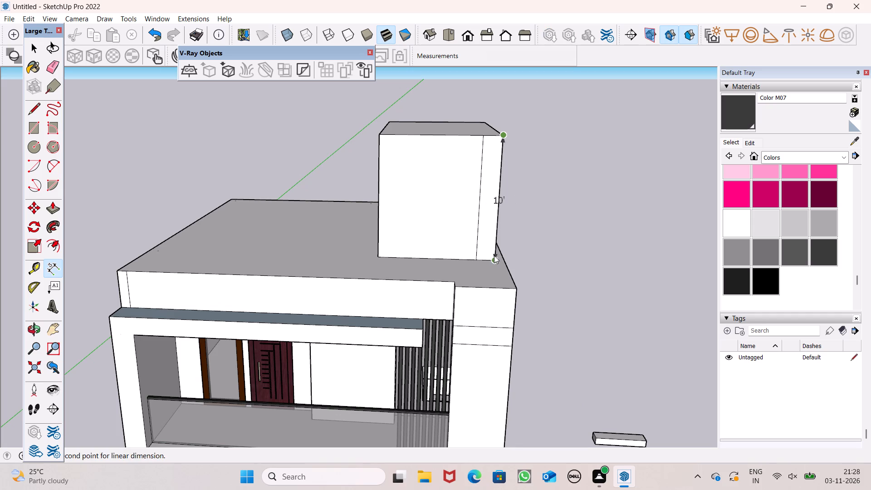
{"action": "key", "text": "space"}
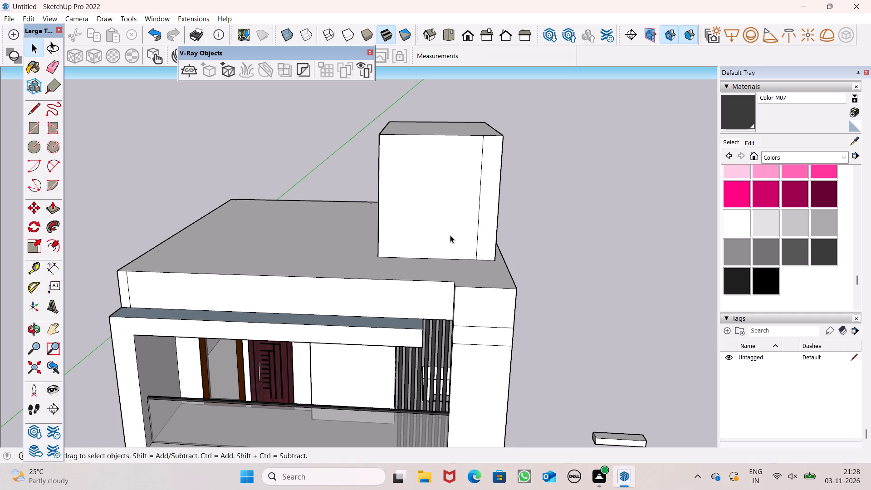
Erase the extra vertical line on the rooftop block's front face.
{"action": "scroll", "coordinate": [454, 201], "scroll_direction": "down", "scroll_amount": 2}
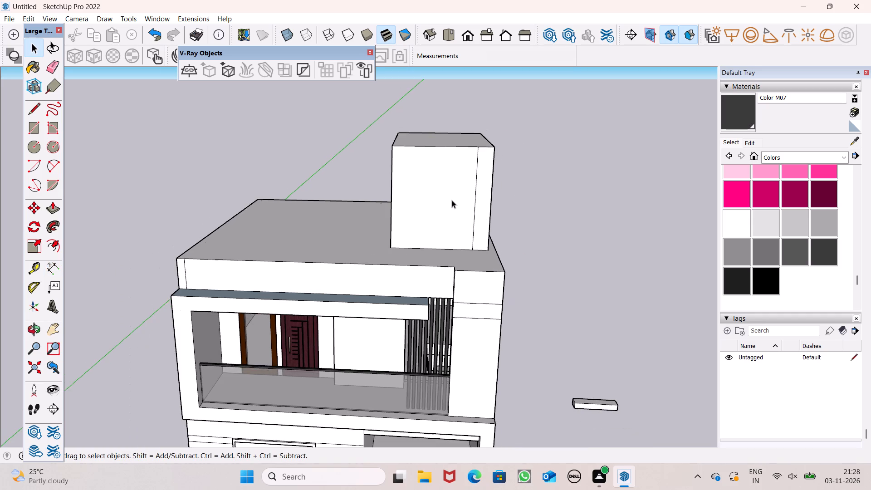
{"action": "middle_click_drag", "start_coordinate": [459, 201], "coordinate": [475, 204]}
{"action": "left_click", "coordinate": [49, 68]}
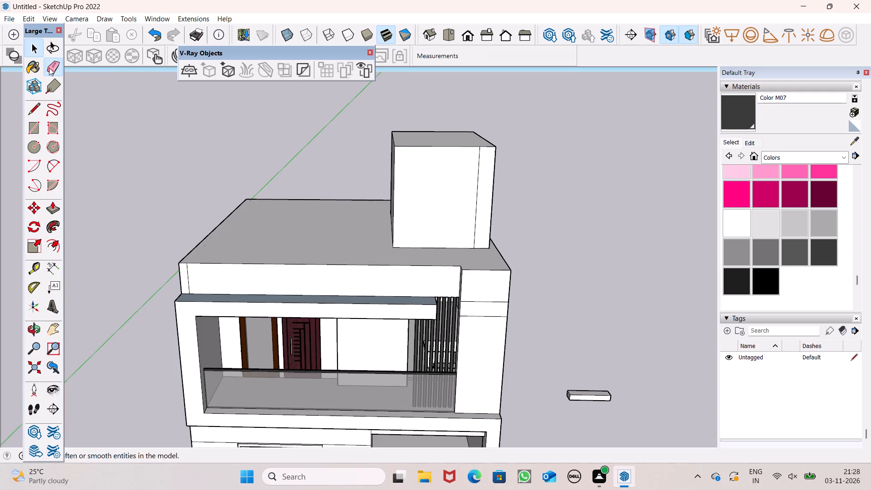
{"action": "middle_click_drag", "start_coordinate": [217, 132], "coordinate": [280, 134]}
{"action": "scroll", "coordinate": [278, 136], "scroll_direction": "up", "scroll_amount": 1}
{"action": "left_click_drag", "start_coordinate": [496, 171], "coordinate": [502, 171]}
{"action": "middle_click_drag", "start_coordinate": [345, 181], "coordinate": [407, 220]}
{"action": "scroll", "coordinate": [406, 224], "scroll_direction": "up", "scroll_amount": 1}
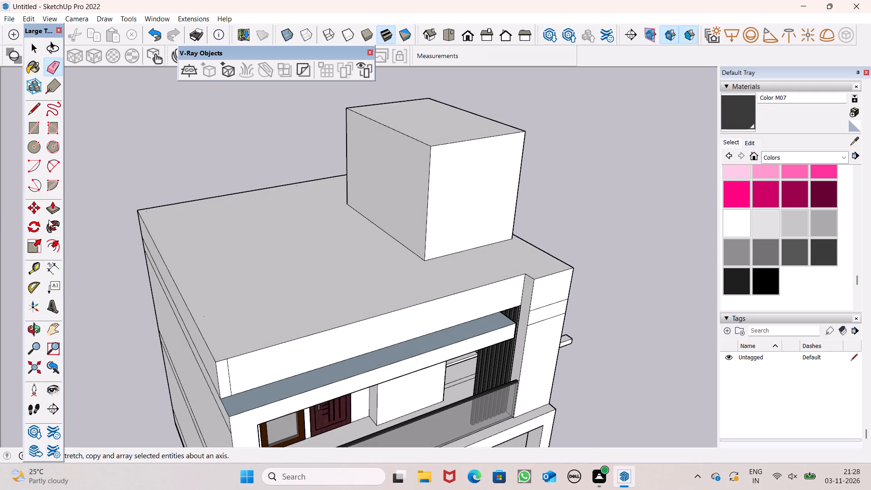
Push/Pull the rooftop block's side face outward over the roof by about 2' 1".
{"action": "left_click", "coordinate": [54, 206]}
{"action": "middle_click_drag", "start_coordinate": [508, 218], "coordinate": [454, 228]}
{"action": "left_click_drag", "start_coordinate": [404, 221], "coordinate": [403, 221]}
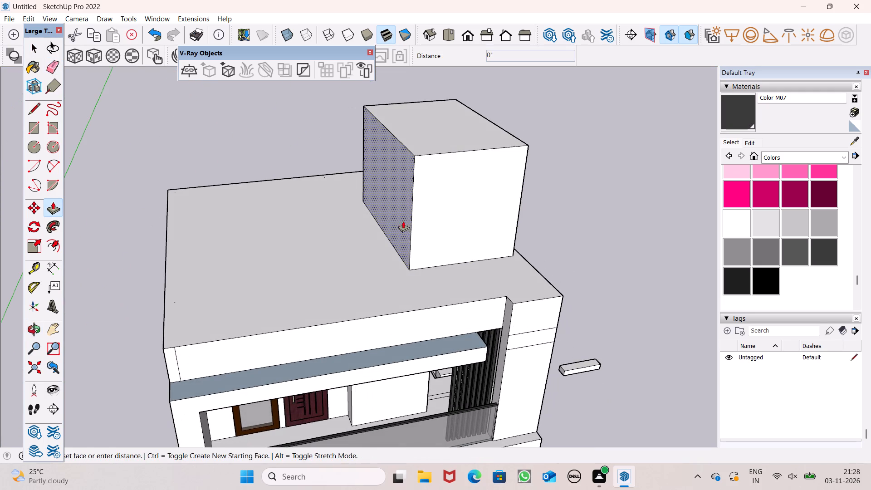
{"action": "left_click_drag", "start_coordinate": [403, 221], "coordinate": [381, 234]}
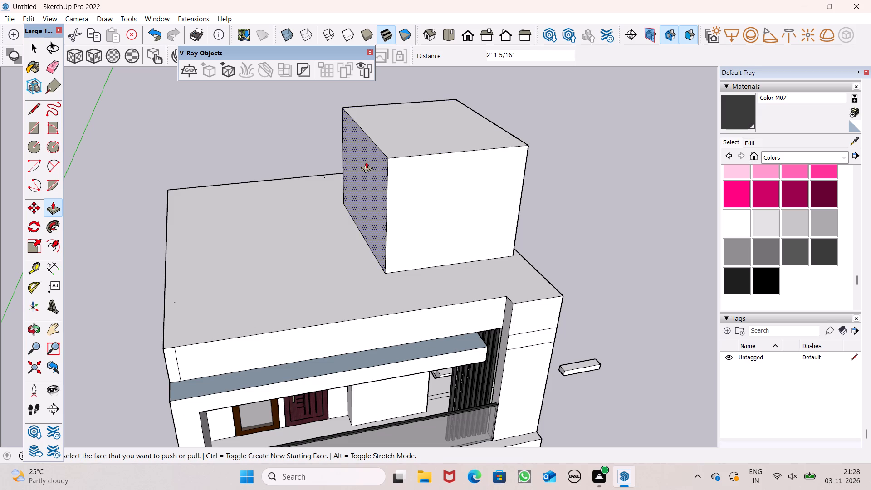
Erase the extra vertical line at the far end of the roof fascia's front face.
{"action": "middle_click_drag", "start_coordinate": [481, 201], "coordinate": [470, 186]}
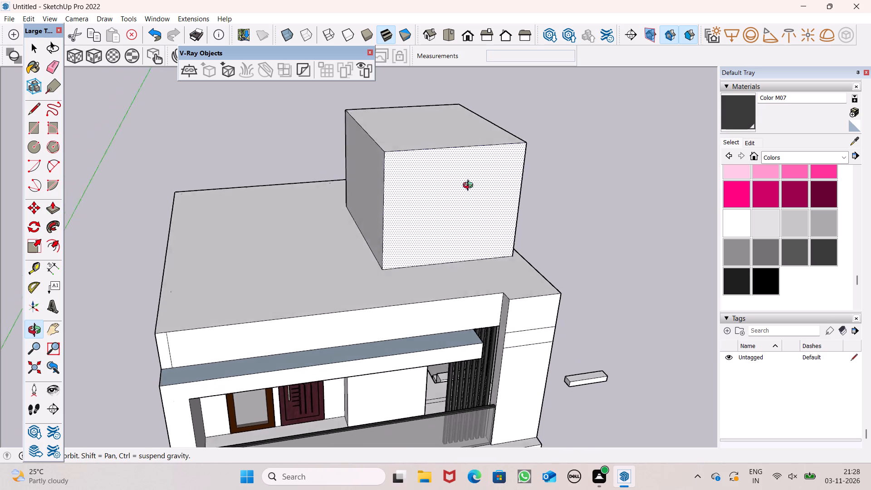
{"action": "middle_click_drag", "start_coordinate": [470, 186], "coordinate": [412, 155]}
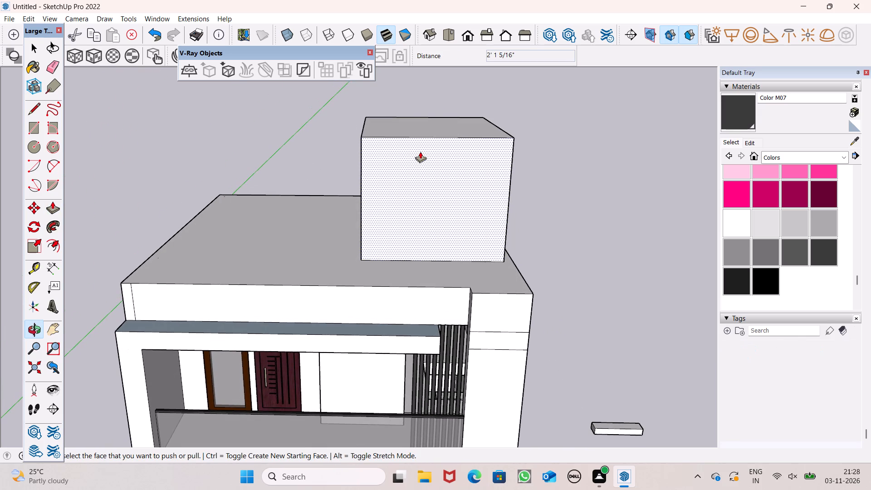
{"action": "middle_click_drag", "start_coordinate": [450, 215], "coordinate": [450, 242]}
{"action": "scroll", "coordinate": [450, 242], "scroll_direction": "up", "scroll_amount": 1}
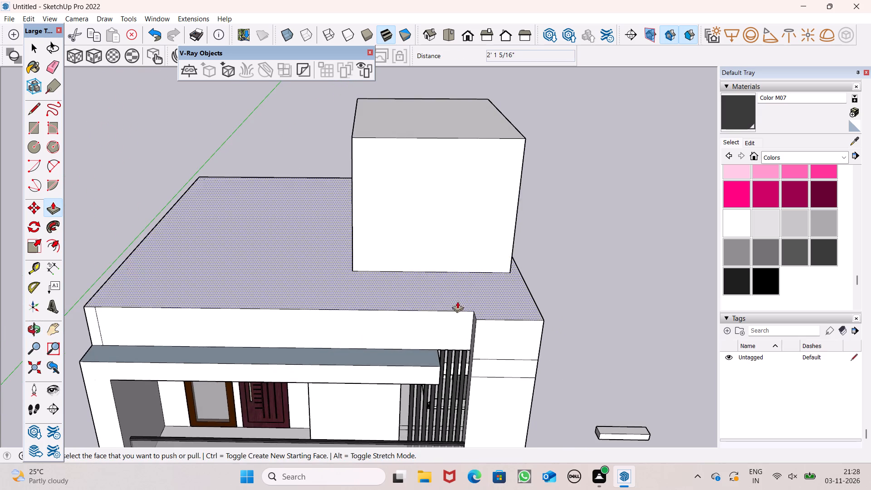
{"action": "scroll", "coordinate": [457, 261], "scroll_direction": "down", "scroll_amount": 3}
{"action": "middle_click_drag", "start_coordinate": [457, 333], "coordinate": [455, 366]}
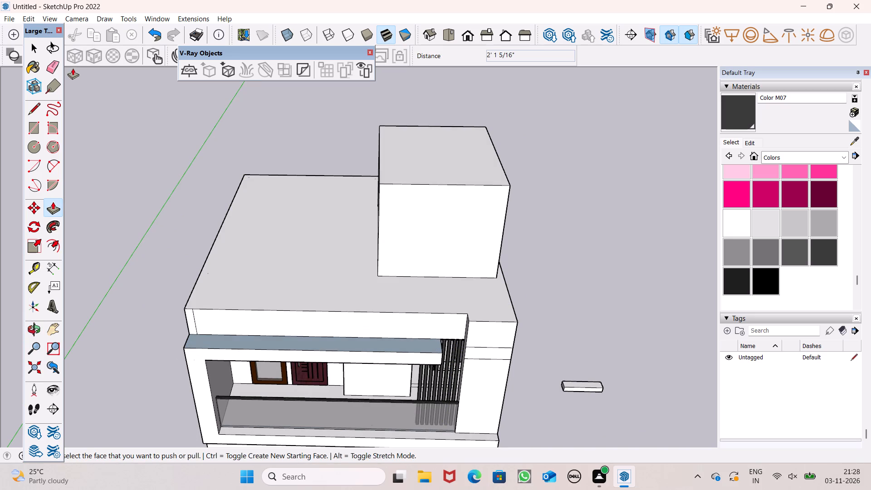
{"action": "left_click", "coordinate": [61, 69]}
{"action": "scroll", "coordinate": [236, 424], "scroll_direction": "up", "scroll_amount": 4}
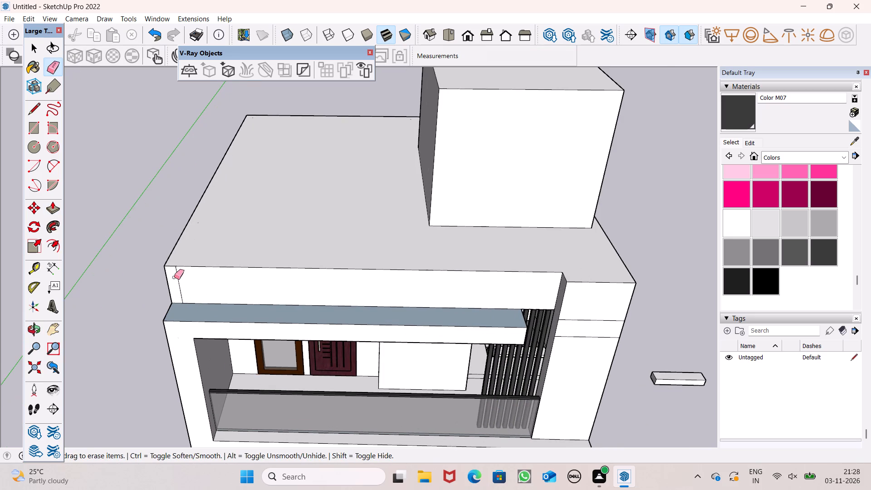
{"action": "left_click", "coordinate": [174, 277]}
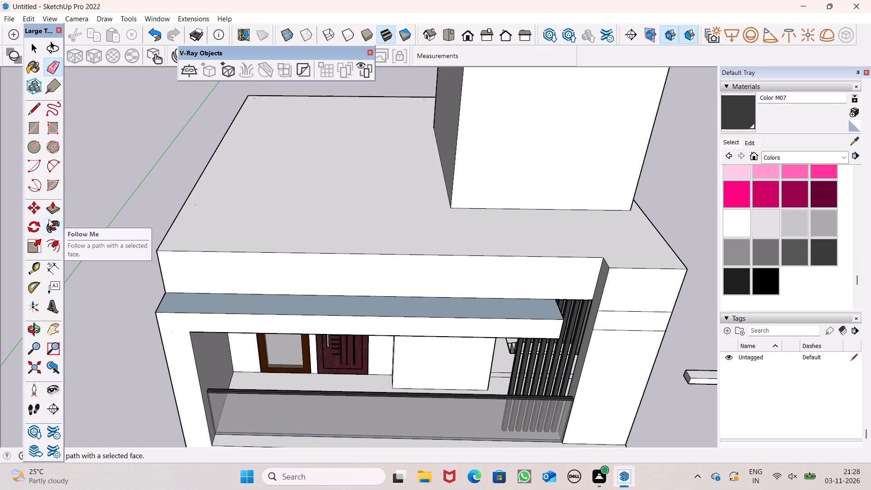
Push/Pull the roof fascia's front face forward about 11 15/16", flush with the corner column's front.
{"action": "left_click", "coordinate": [49, 219]}
{"action": "left_click", "coordinate": [54, 213]}
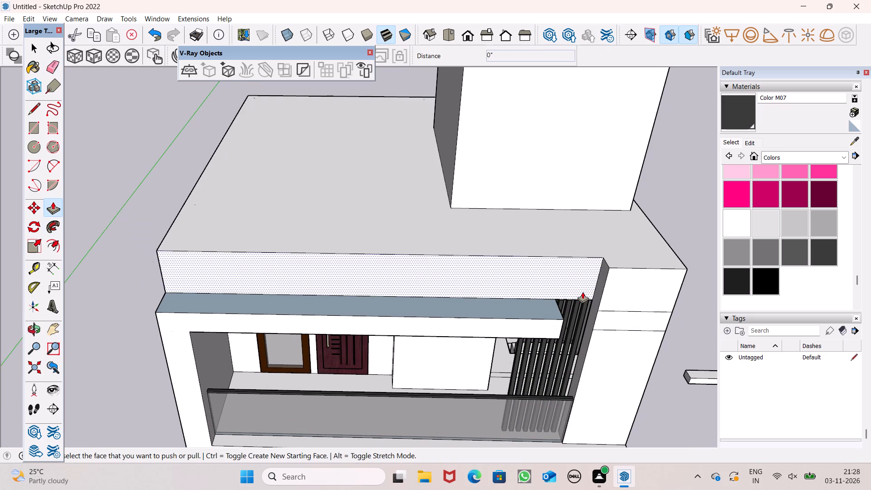
{"action": "left_click_drag", "start_coordinate": [582, 289], "coordinate": [614, 275]}
{"action": "left_click_drag", "start_coordinate": [592, 274], "coordinate": [600, 289]}
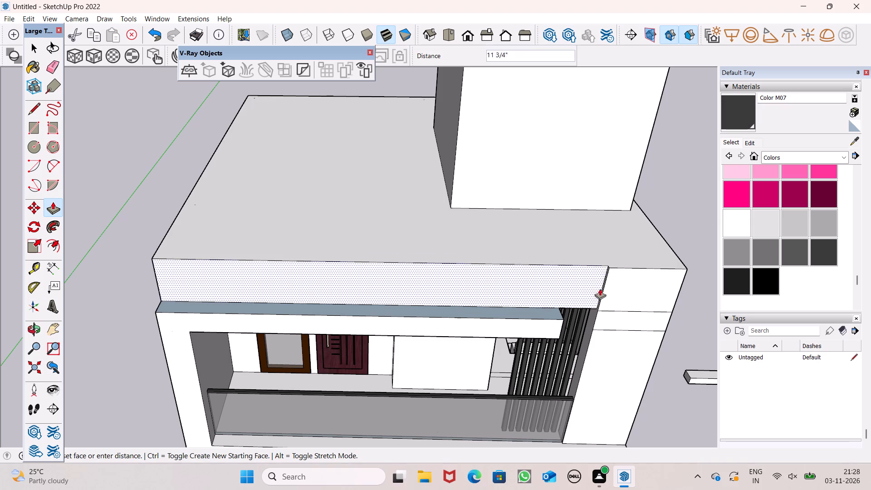
{"action": "left_click_drag", "start_coordinate": [600, 289], "coordinate": [612, 280]}
{"action": "scroll", "coordinate": [448, 237], "scroll_direction": "down", "scroll_amount": 1}
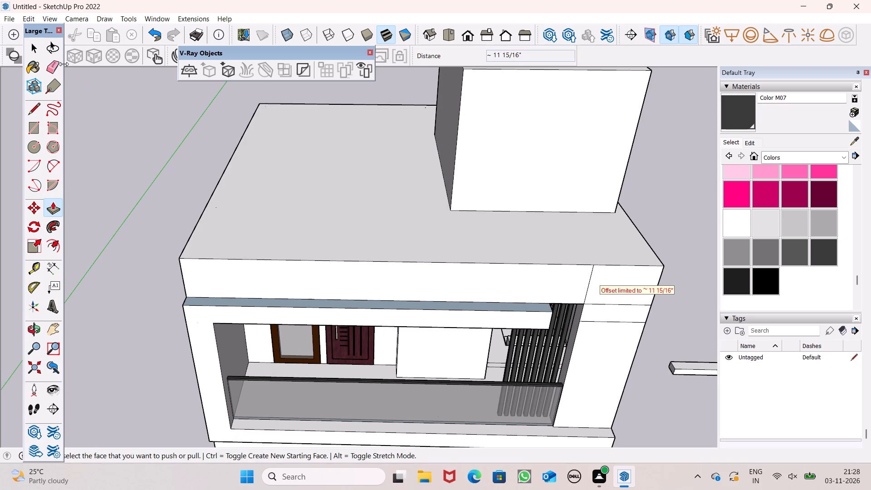
Erase the seam lines between the roof fascia and the corner column's front face.
{"action": "left_click", "coordinate": [53, 67]}
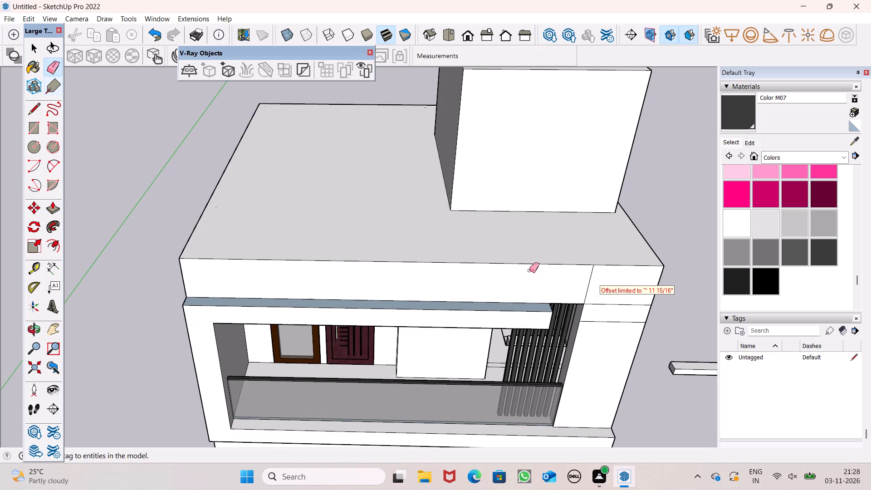
{"action": "left_click_drag", "start_coordinate": [585, 294], "coordinate": [607, 325]}
{"action": "key", "text": "space"}
Draw a narrow vertical rectangle about 10' 10" tall and 2" wide on the upper-floor corner column, ending at its base.
{"action": "scroll", "coordinate": [389, 218], "scroll_direction": "down", "scroll_amount": 4}
{"action": "middle_click_drag", "start_coordinate": [676, 385], "coordinate": [672, 352]}
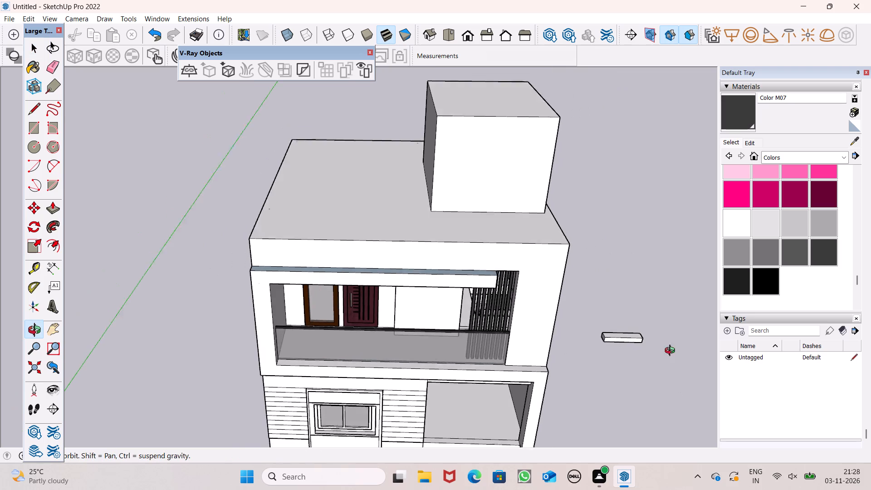
{"action": "middle_click_drag", "start_coordinate": [672, 352], "coordinate": [654, 295]}
{"action": "scroll", "coordinate": [667, 239], "scroll_direction": "up", "scroll_amount": 1}
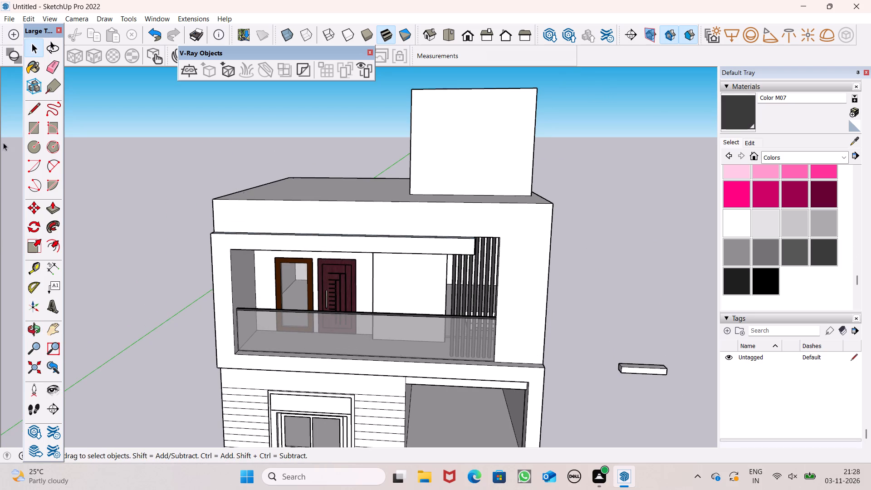
{"action": "left_click", "coordinate": [33, 127]}
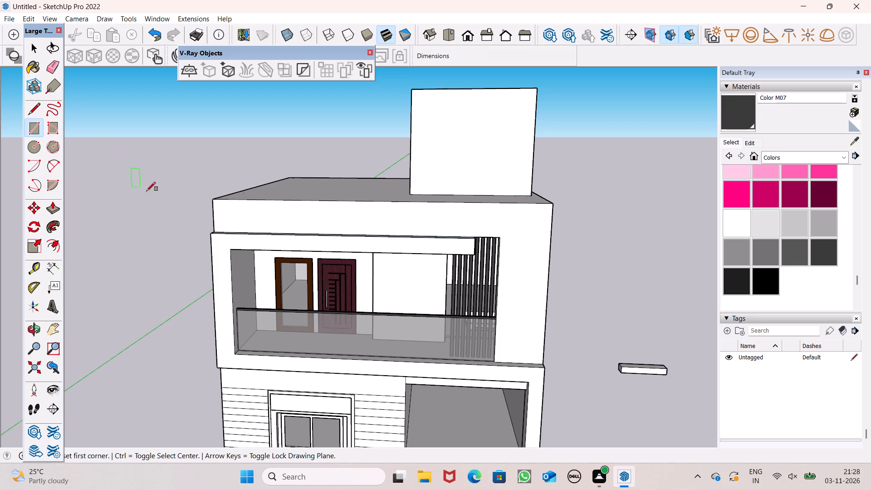
{"action": "middle_click_drag", "start_coordinate": [309, 244], "coordinate": [348, 287]}
{"action": "middle_click_drag", "start_coordinate": [562, 321], "coordinate": [544, 307]}
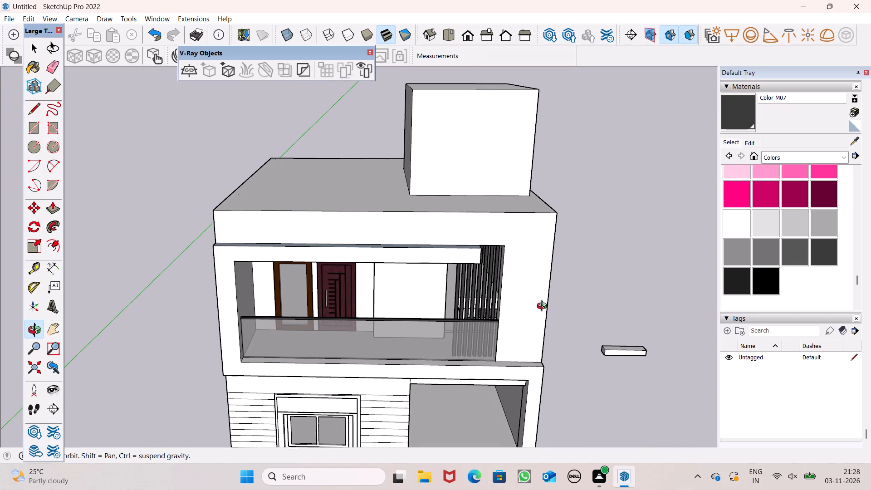
{"action": "middle_click_drag", "start_coordinate": [544, 307], "coordinate": [544, 307]}
{"action": "scroll", "coordinate": [534, 292], "scroll_direction": "up", "scroll_amount": 6}
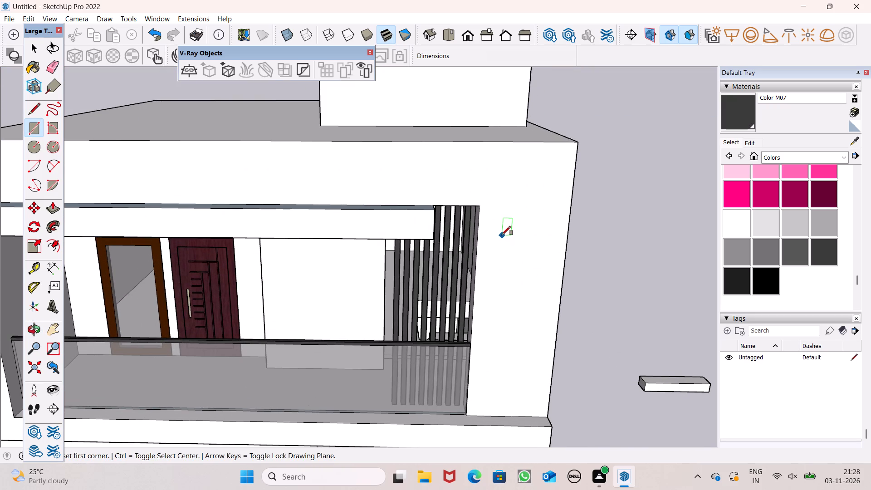
{"action": "left_click", "coordinate": [504, 218]}
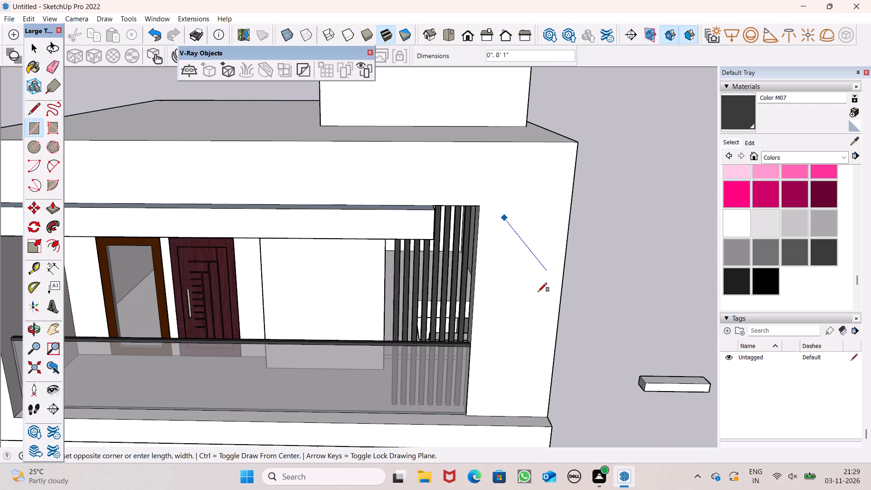
{"action": "scroll", "coordinate": [499, 421], "scroll_direction": "up", "scroll_amount": 11}
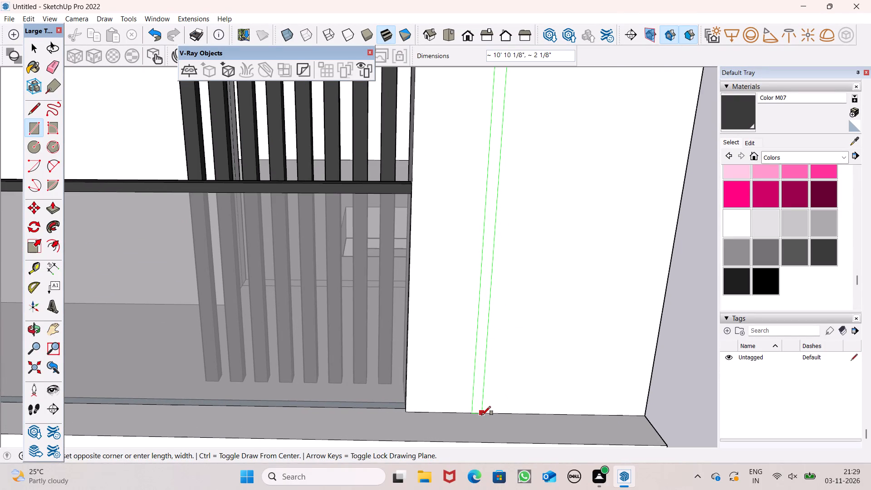
{"action": "left_click", "coordinate": [480, 415]}
Copy the narrow vertical rectangle sideways on the corner column at about 4 5/8" spacing.
{"action": "scroll", "coordinate": [486, 441], "scroll_direction": "down", "scroll_amount": 9}
{"action": "scroll", "coordinate": [486, 387], "scroll_direction": "down", "scroll_amount": 3}
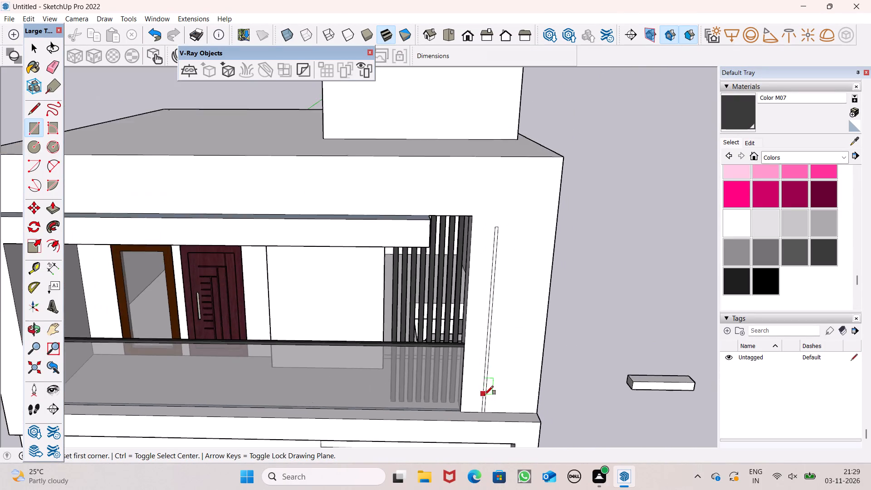
{"action": "scroll", "coordinate": [484, 395], "scroll_direction": "down", "scroll_amount": 2}
{"action": "key", "text": "space"}
{"action": "scroll", "coordinate": [527, 261], "scroll_direction": "up", "scroll_amount": 6}
{"action": "scroll", "coordinate": [474, 240], "scroll_direction": "up", "scroll_amount": 6}
{"action": "double_click", "coordinate": [469, 255]}
{"action": "key", "text": "m"}
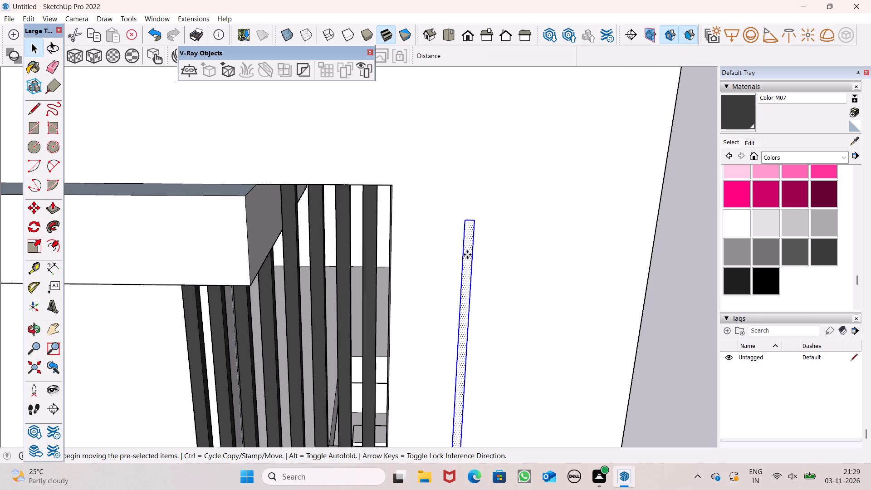
{"action": "key", "text": "Return"}
{"action": "left_click_drag", "start_coordinate": [472, 260], "coordinate": [493, 261]}
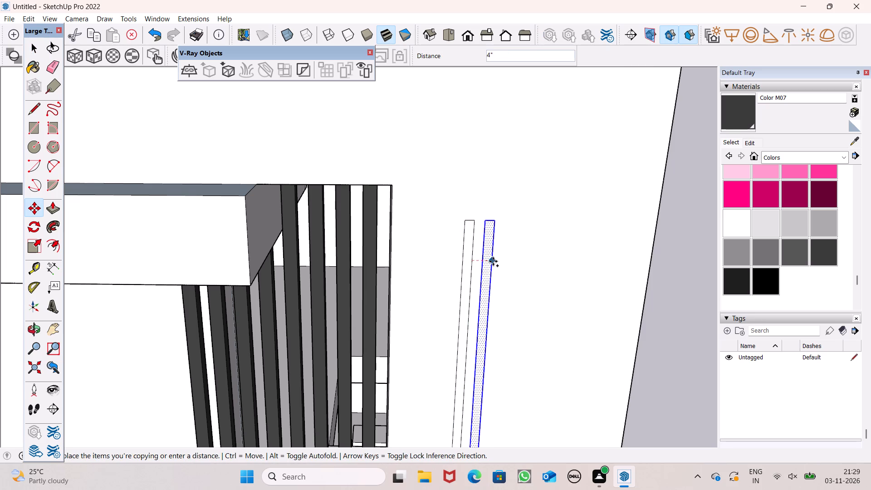
{"action": "left_click_drag", "start_coordinate": [493, 261], "coordinate": [495, 260]}
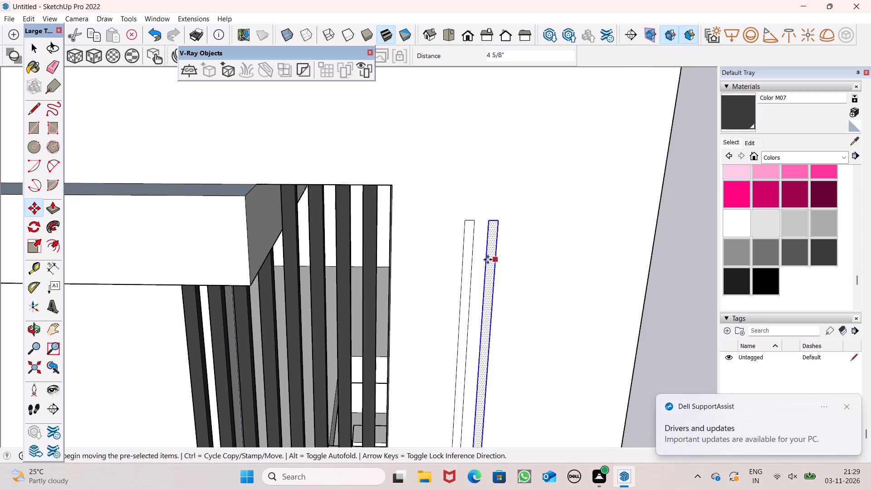
{"action": "scroll", "coordinate": [474, 262], "scroll_direction": "down", "scroll_amount": 6}
{"action": "key", "text": "space"}
{"action": "left_click", "coordinate": [644, 308]}
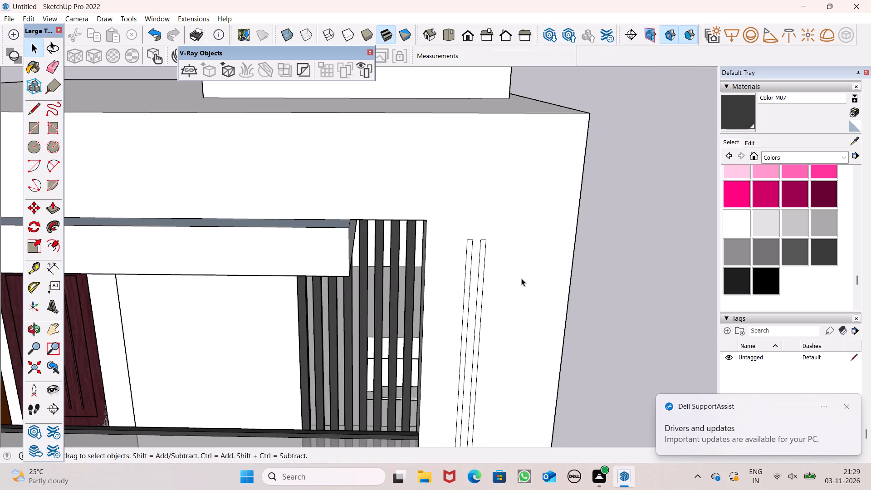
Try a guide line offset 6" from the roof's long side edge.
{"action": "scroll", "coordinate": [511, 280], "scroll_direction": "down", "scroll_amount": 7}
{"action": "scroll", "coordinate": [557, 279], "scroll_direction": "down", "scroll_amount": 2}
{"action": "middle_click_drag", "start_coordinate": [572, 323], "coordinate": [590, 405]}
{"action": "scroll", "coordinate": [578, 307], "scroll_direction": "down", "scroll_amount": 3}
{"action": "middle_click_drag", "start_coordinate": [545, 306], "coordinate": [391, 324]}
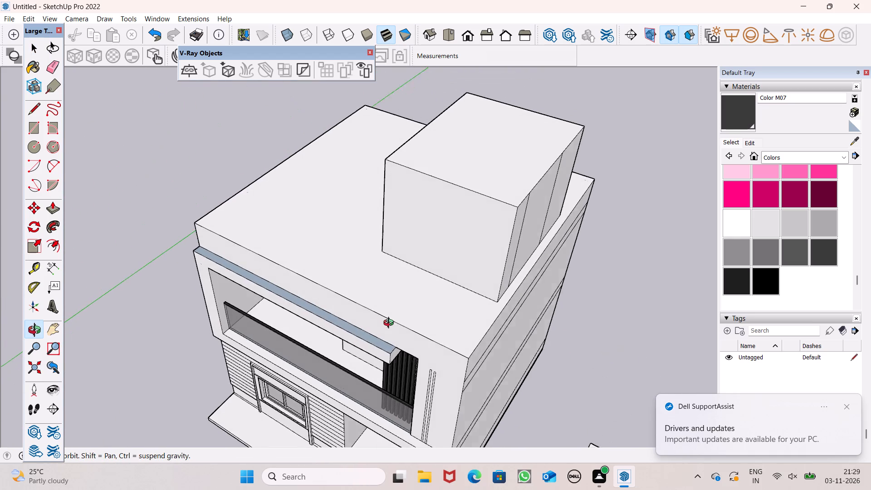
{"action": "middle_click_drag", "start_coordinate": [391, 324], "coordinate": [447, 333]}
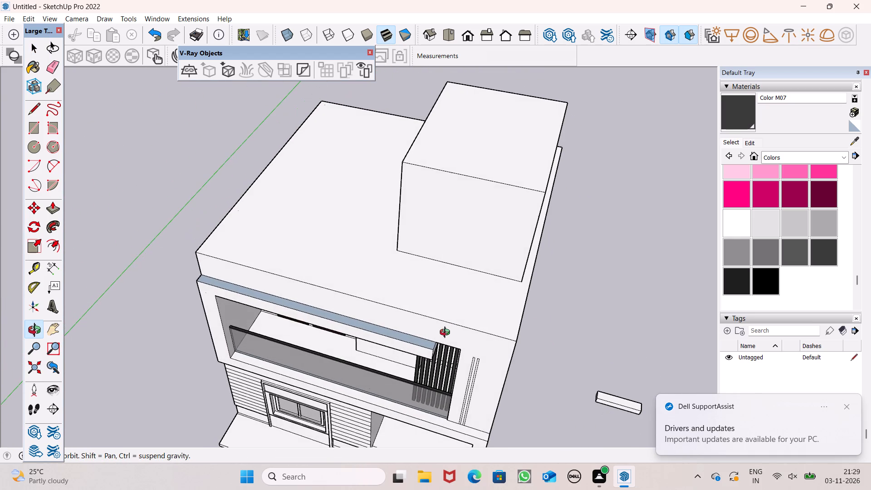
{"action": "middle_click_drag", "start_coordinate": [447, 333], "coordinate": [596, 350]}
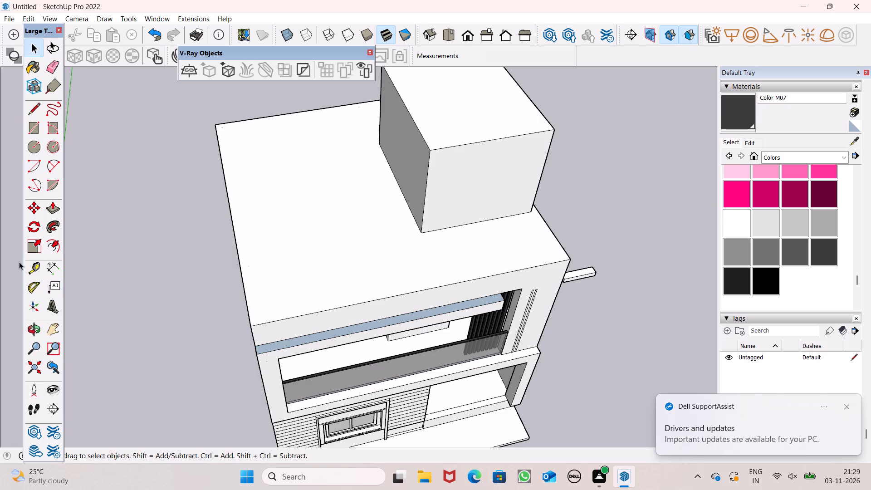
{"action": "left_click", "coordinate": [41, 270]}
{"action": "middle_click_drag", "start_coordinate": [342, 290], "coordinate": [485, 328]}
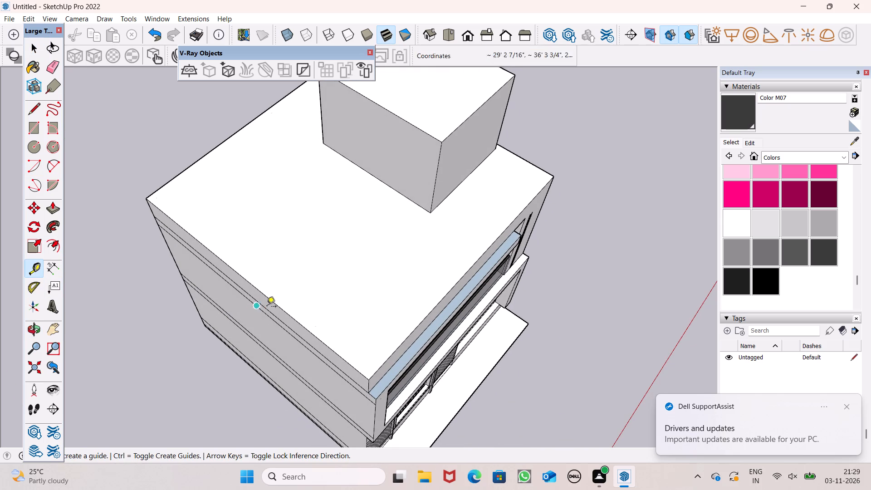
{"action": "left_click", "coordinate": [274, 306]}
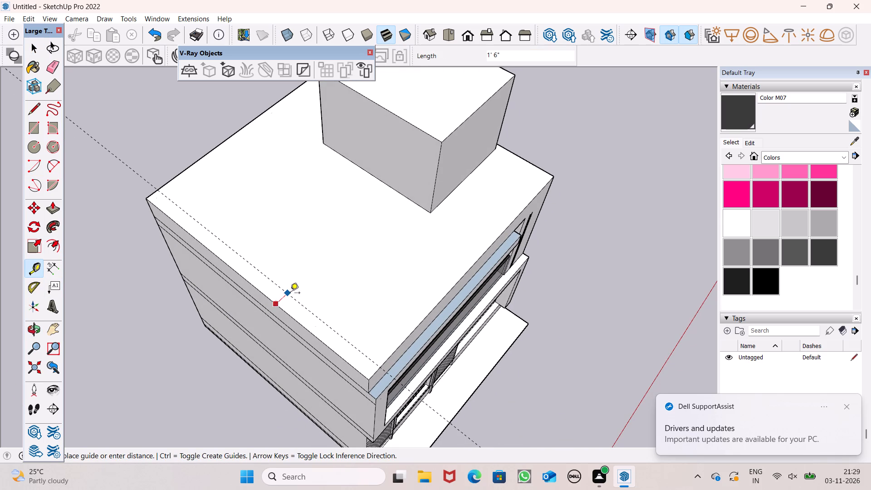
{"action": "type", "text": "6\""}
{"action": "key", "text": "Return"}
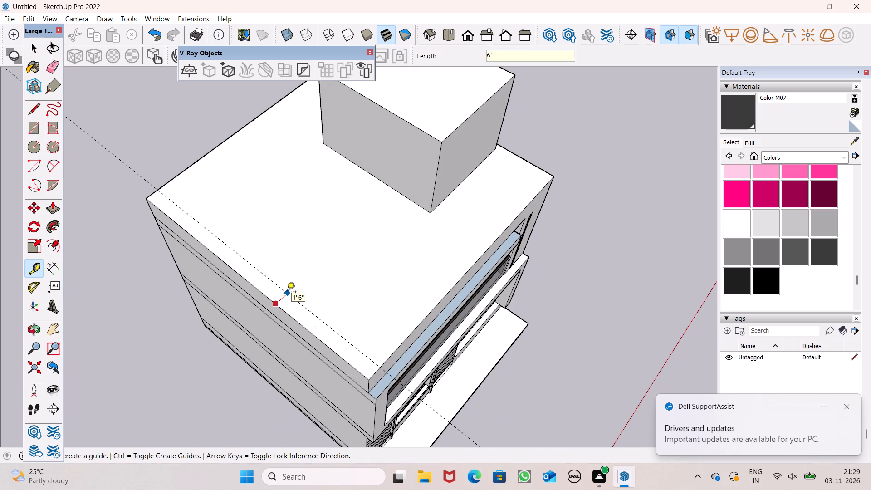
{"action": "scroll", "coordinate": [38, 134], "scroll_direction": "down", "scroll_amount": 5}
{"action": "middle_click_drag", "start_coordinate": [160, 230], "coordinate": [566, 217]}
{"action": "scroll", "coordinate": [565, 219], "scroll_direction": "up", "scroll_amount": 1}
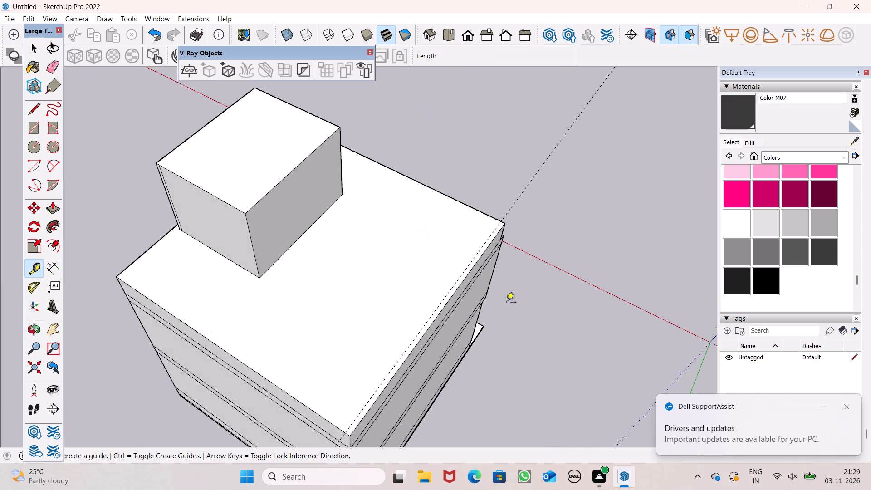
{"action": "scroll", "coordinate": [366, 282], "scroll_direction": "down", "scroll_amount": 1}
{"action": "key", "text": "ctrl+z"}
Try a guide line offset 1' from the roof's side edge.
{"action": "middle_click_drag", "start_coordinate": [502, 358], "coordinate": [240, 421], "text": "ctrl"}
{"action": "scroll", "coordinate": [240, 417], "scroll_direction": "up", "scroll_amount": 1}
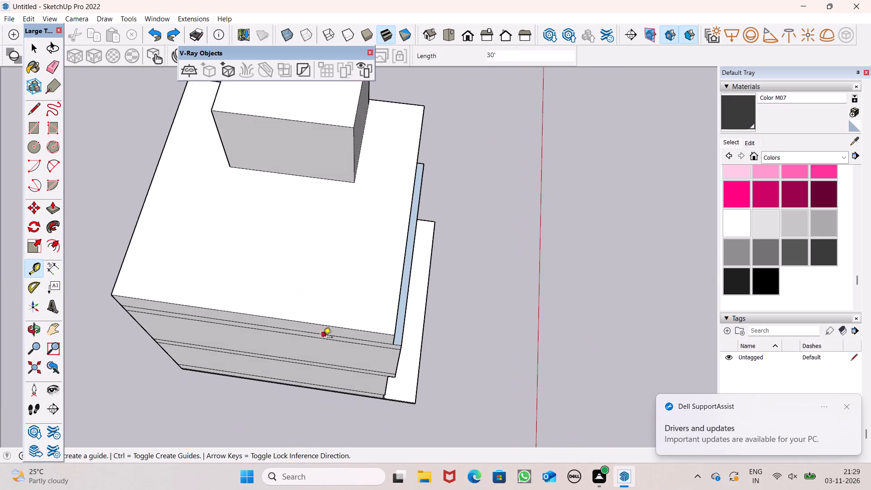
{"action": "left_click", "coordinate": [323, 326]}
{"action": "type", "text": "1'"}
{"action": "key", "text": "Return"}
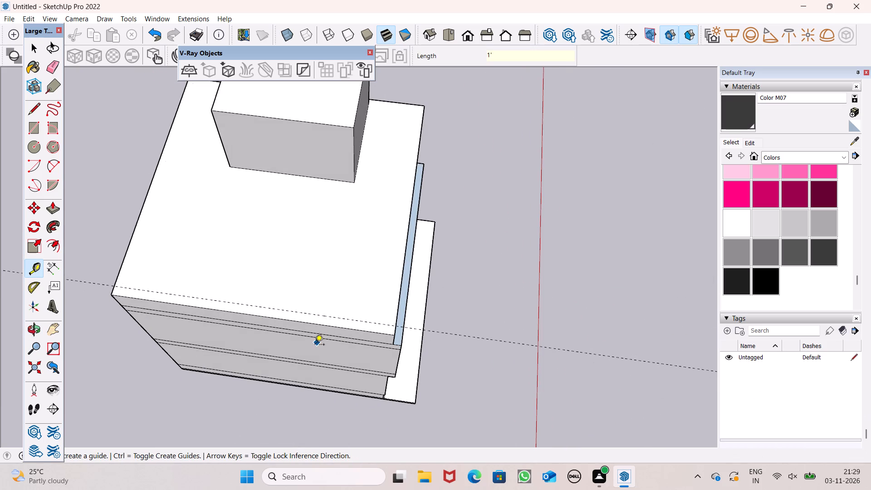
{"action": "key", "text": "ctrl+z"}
Place a guide line on the roof 1' in from its side edge.
{"action": "left_click", "coordinate": [326, 325]}
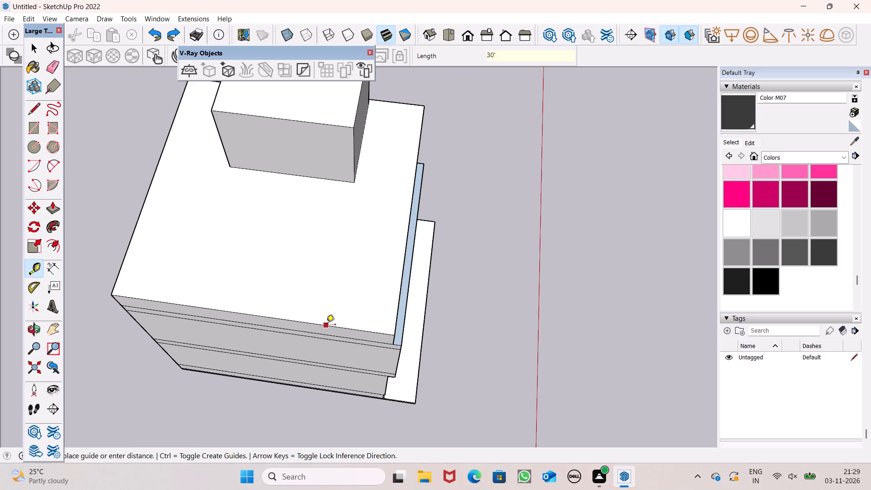
{"action": "key", "text": "1"}
{"action": "key", "text": "apostrophe"}
{"action": "key", "text": "Return"}
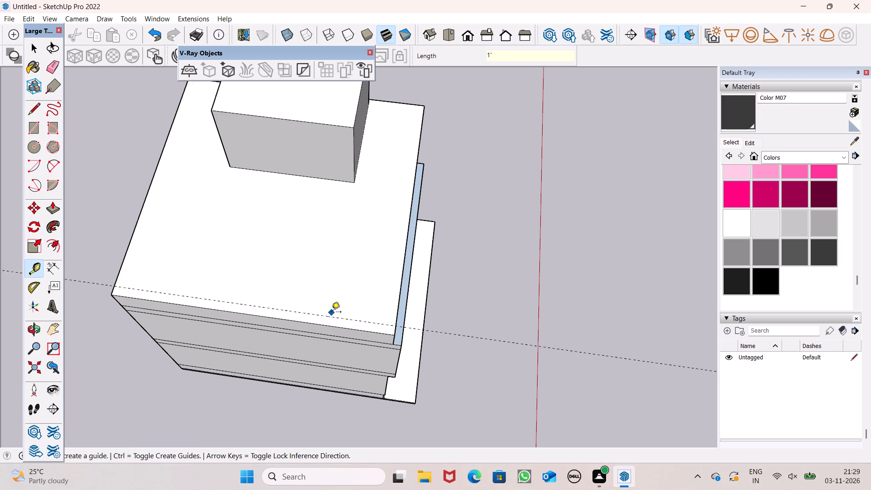
Place a guide line on the roof 1' in from its rear edge.
{"action": "middle_click_drag", "start_coordinate": [198, 214], "coordinate": [340, 222]}
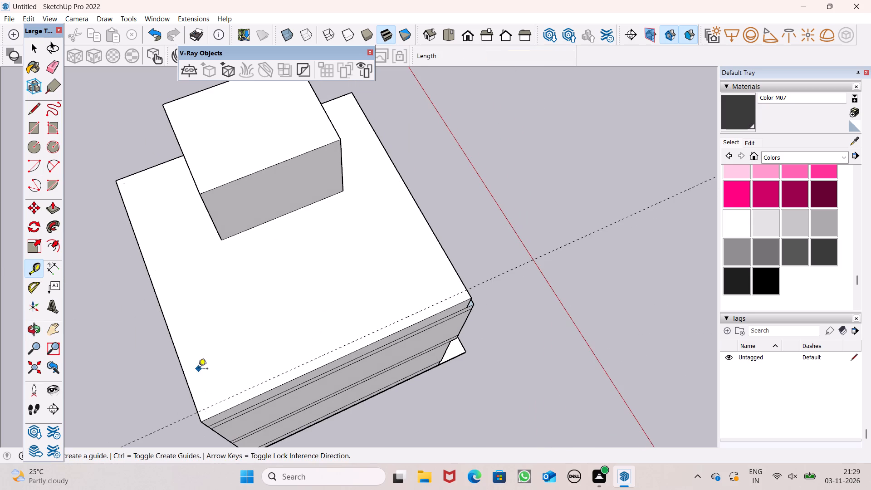
{"action": "left_click", "coordinate": [184, 384]}
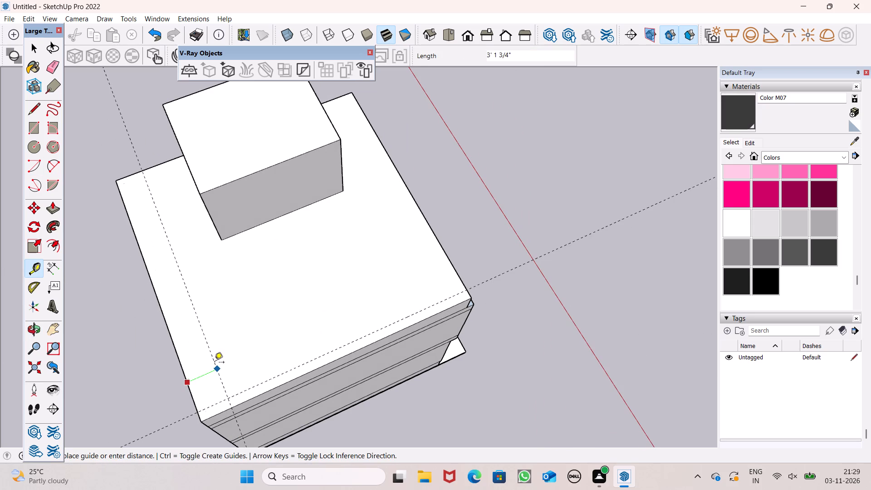
{"action": "type", "text": "1'"}
{"action": "key", "text": "Return"}
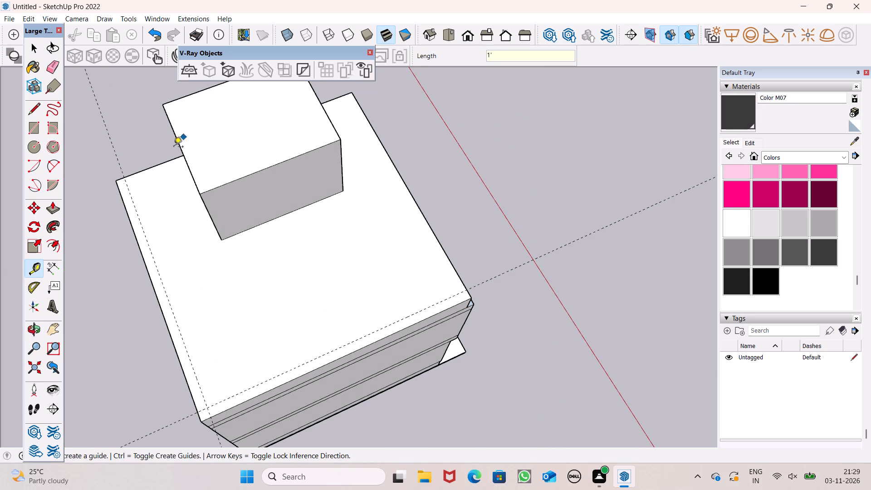
Place a guide line about 5 3/4" in from the roof's side edge next to the rooftop block.
{"action": "middle_click_drag", "start_coordinate": [135, 198], "coordinate": [485, 161]}
{"action": "scroll", "coordinate": [482, 159], "scroll_direction": "up", "scroll_amount": 1}
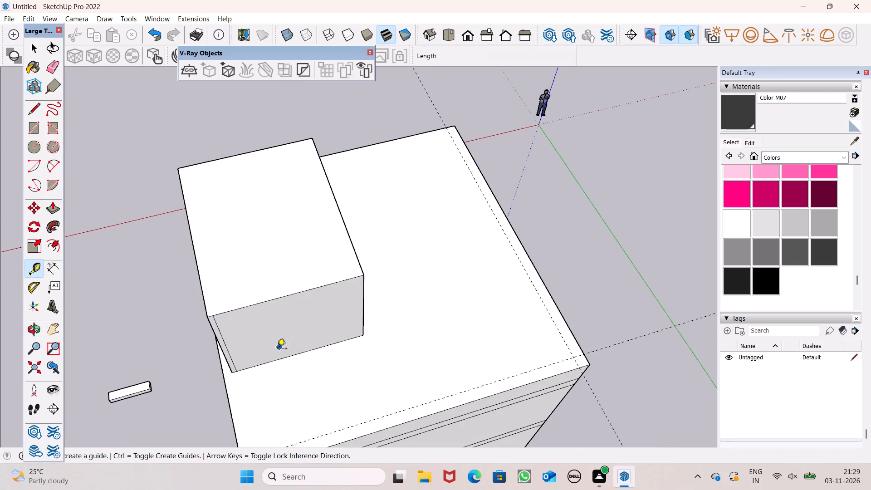
{"action": "middle_click_drag", "start_coordinate": [277, 349], "coordinate": [375, 304]}
{"action": "scroll", "coordinate": [333, 374], "scroll_direction": "up", "scroll_amount": 5}
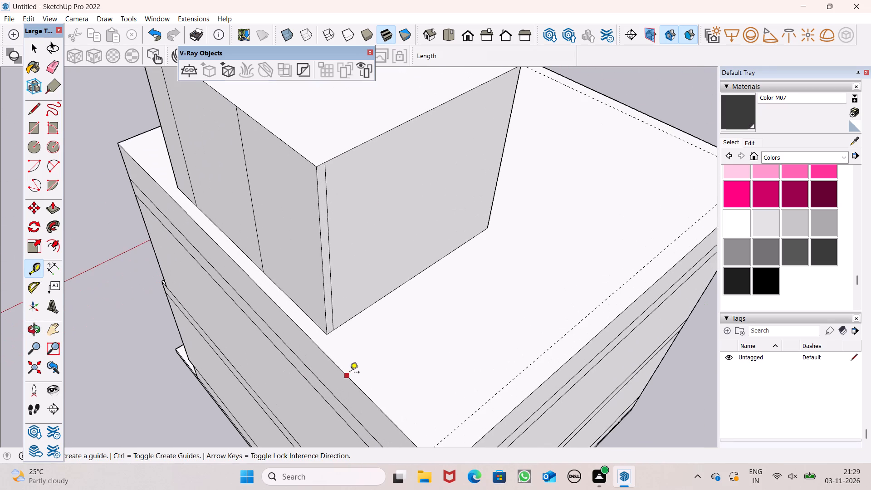
{"action": "left_click", "coordinate": [351, 374]}
{"action": "left_click", "coordinate": [365, 380]}
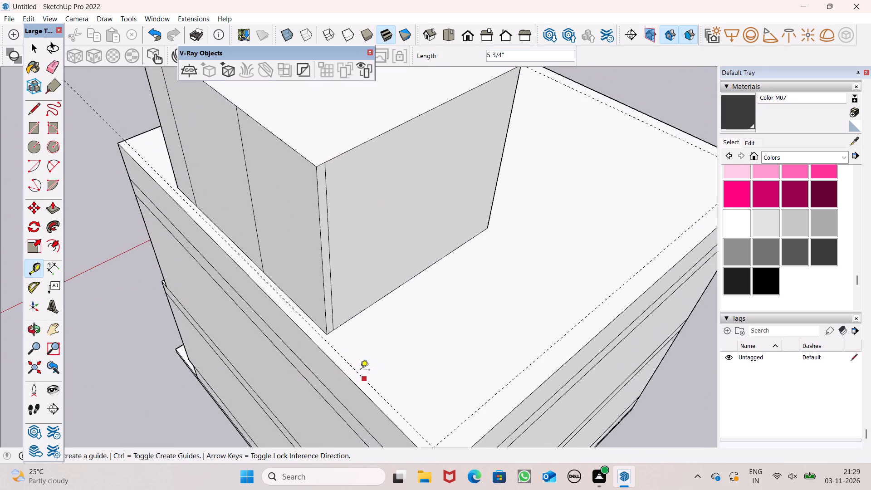
Draw a short 5 3/4" line across the roof border, between the guide beside the rooftop block and the roof edge.
{"action": "scroll", "coordinate": [306, 325], "scroll_direction": "down", "scroll_amount": 5}
{"action": "middle_click_drag", "start_coordinate": [378, 260], "coordinate": [526, 254]}
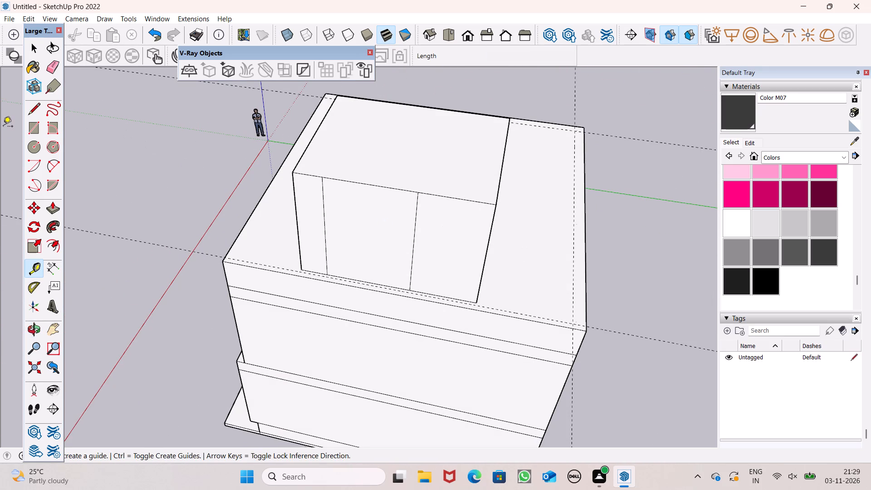
{"action": "left_click", "coordinate": [33, 128]}
{"action": "left_click", "coordinate": [34, 109]}
{"action": "scroll", "coordinate": [253, 115], "scroll_direction": "down", "scroll_amount": 2}
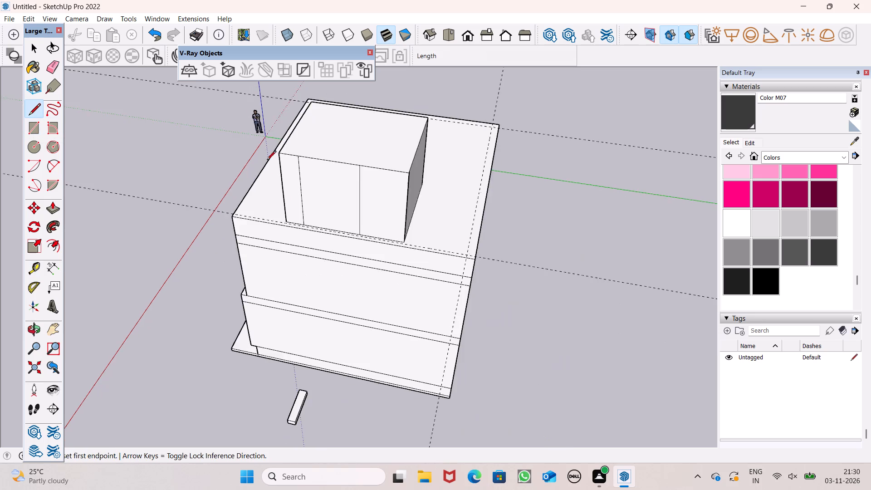
{"action": "middle_click_drag", "start_coordinate": [285, 202], "coordinate": [326, 270]}
{"action": "scroll", "coordinate": [310, 290], "scroll_direction": "up", "scroll_amount": 7}
{"action": "scroll", "coordinate": [254, 260], "scroll_direction": "up", "scroll_amount": 5}
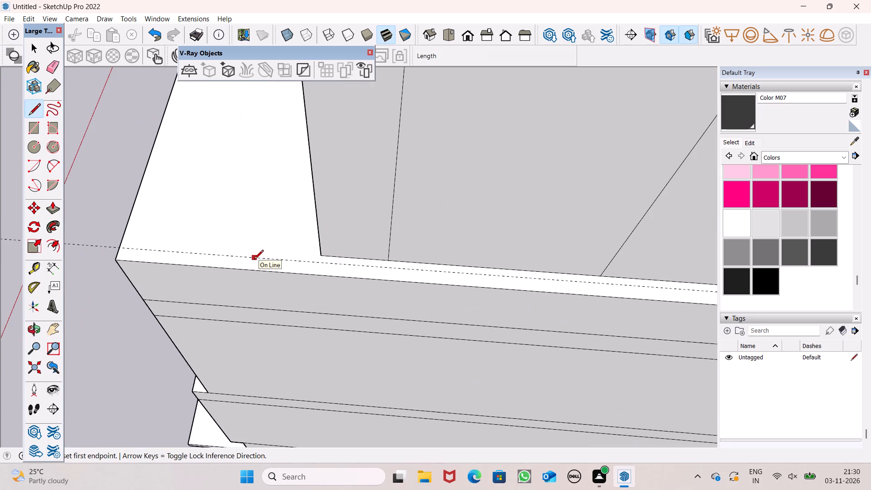
{"action": "left_click", "coordinate": [272, 260]}
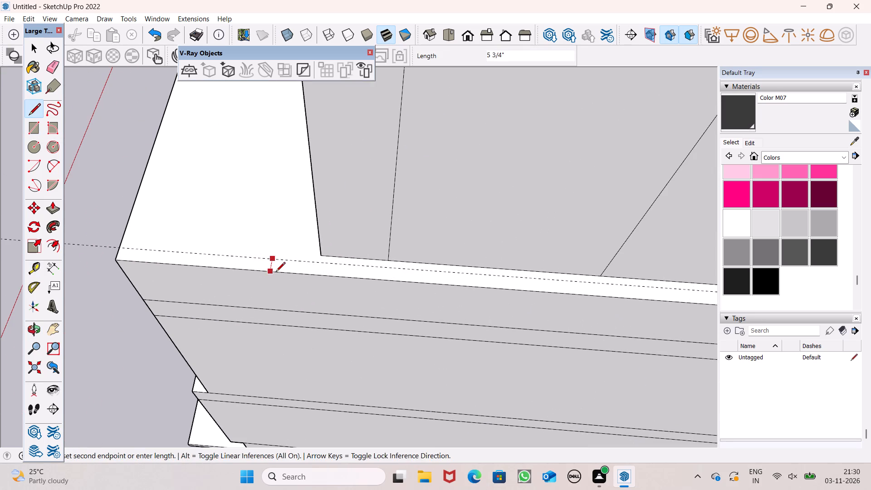
{"action": "left_click", "coordinate": [276, 272]}
{"action": "left_click", "coordinate": [273, 259]}
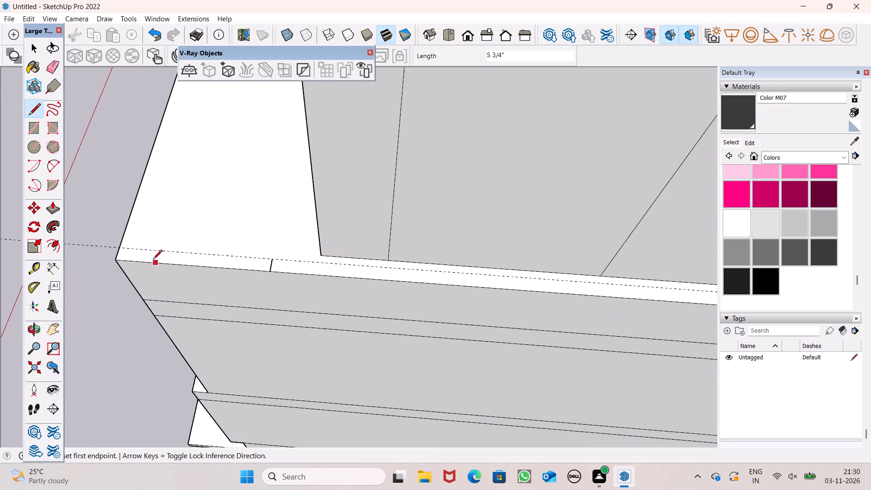
Draw a line from the short border line along the guide beside the rooftop block to the rear guide intersection.
{"action": "scroll", "coordinate": [153, 260], "scroll_direction": "down", "scroll_amount": 7}
{"action": "left_click", "coordinate": [216, 260]}
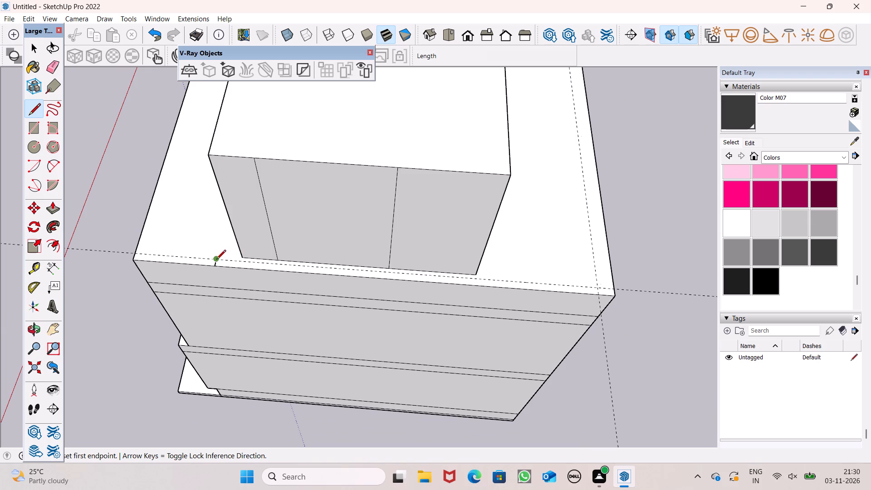
{"action": "scroll", "coordinate": [308, 254], "scroll_direction": "down", "scroll_amount": 2}
{"action": "scroll", "coordinate": [592, 220], "scroll_direction": "up", "scroll_amount": 5}
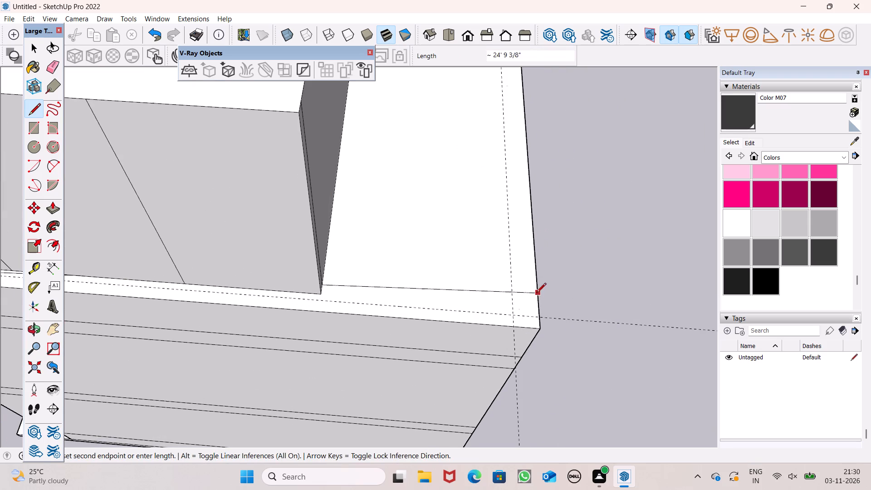
{"action": "left_click", "coordinate": [510, 318]}
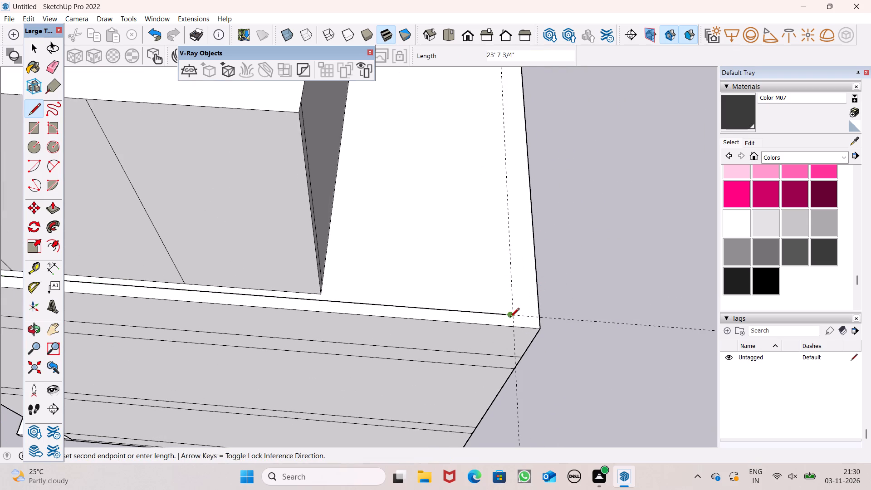
{"action": "scroll", "coordinate": [511, 315], "scroll_direction": "up", "scroll_amount": 6}
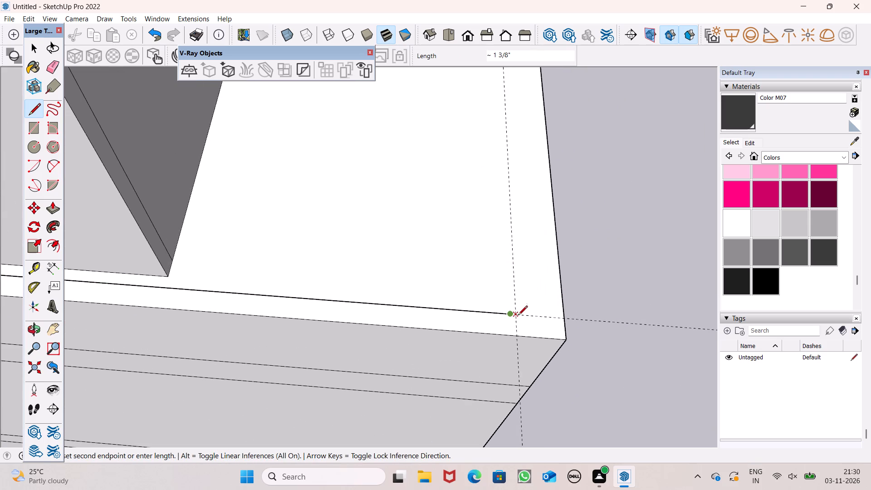
{"action": "left_click", "coordinate": [516, 314]}
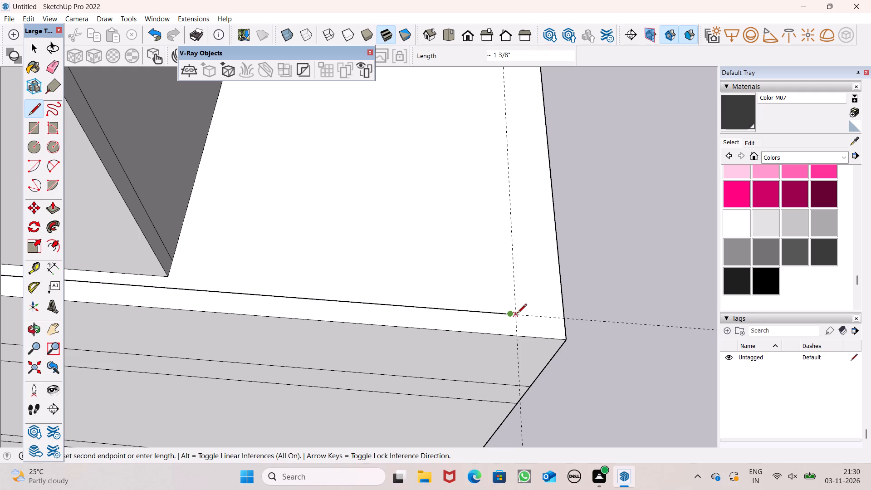
{"action": "left_click", "coordinate": [517, 314]}
Continue the line along the rear guide to its intersection with the opposite side guide.
{"action": "scroll", "coordinate": [506, 281], "scroll_direction": "down", "scroll_amount": 7}
{"action": "scroll", "coordinate": [460, 364], "scroll_direction": "down", "scroll_amount": 8}
{"action": "scroll", "coordinate": [410, 313], "scroll_direction": "down", "scroll_amount": 6}
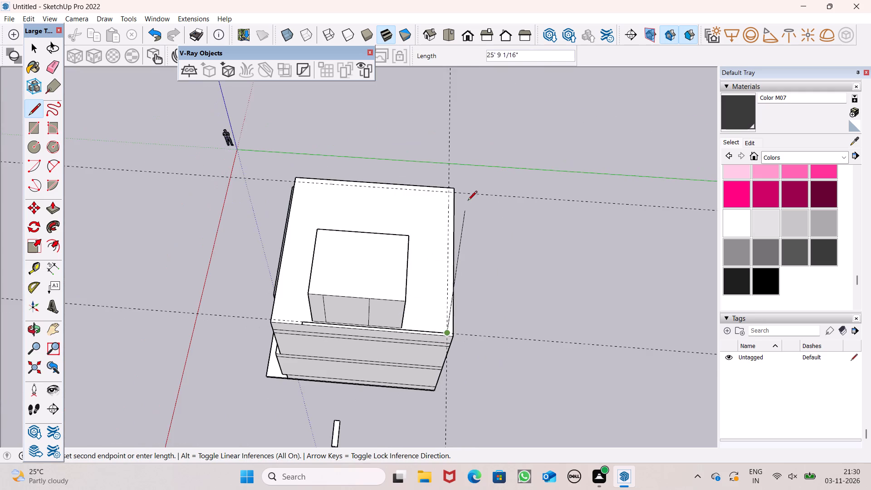
{"action": "scroll", "coordinate": [468, 199], "scroll_direction": "up", "scroll_amount": 8}
{"action": "scroll", "coordinate": [430, 175], "scroll_direction": "up", "scroll_amount": 7}
{"action": "left_click", "coordinate": [436, 190]}
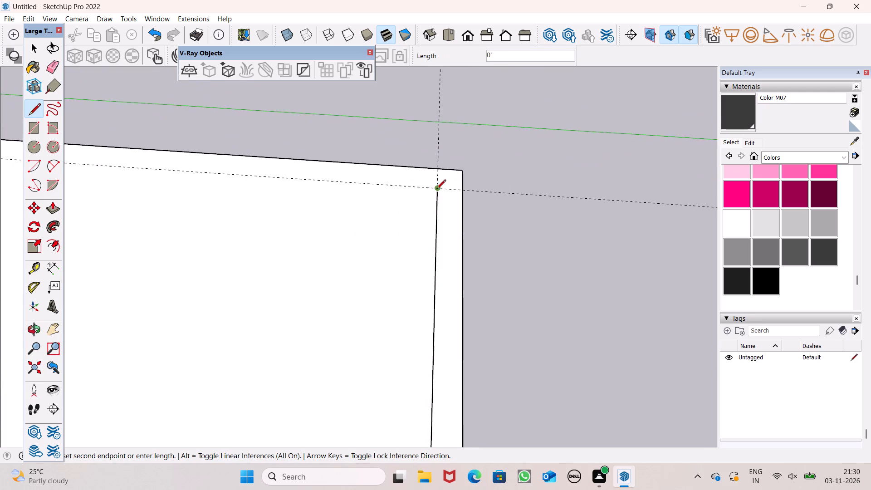
Continue the border line about 23' 9 1/8" along the remaining side guide and close it with a 1' line to the roof edge.
{"action": "scroll", "coordinate": [376, 176], "scroll_direction": "down", "scroll_amount": 12}
{"action": "scroll", "coordinate": [220, 153], "scroll_direction": "up", "scroll_amount": 8}
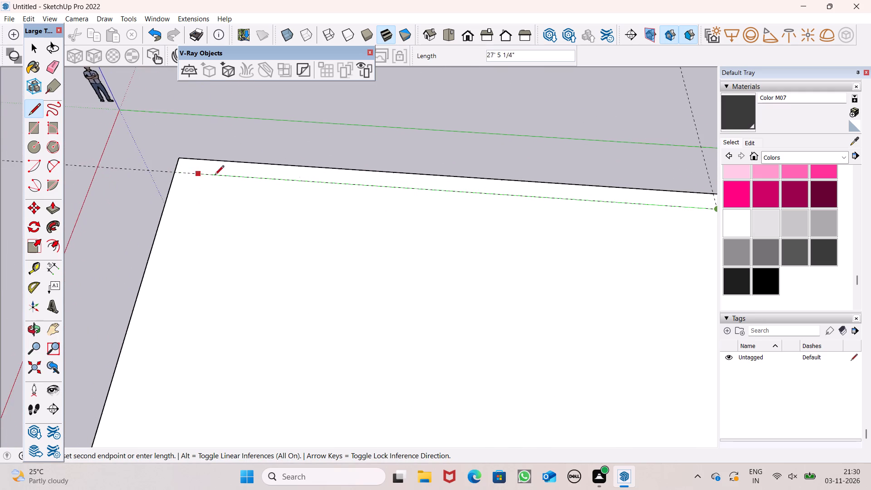
{"action": "scroll", "coordinate": [230, 179], "scroll_direction": "up", "scroll_amount": 5}
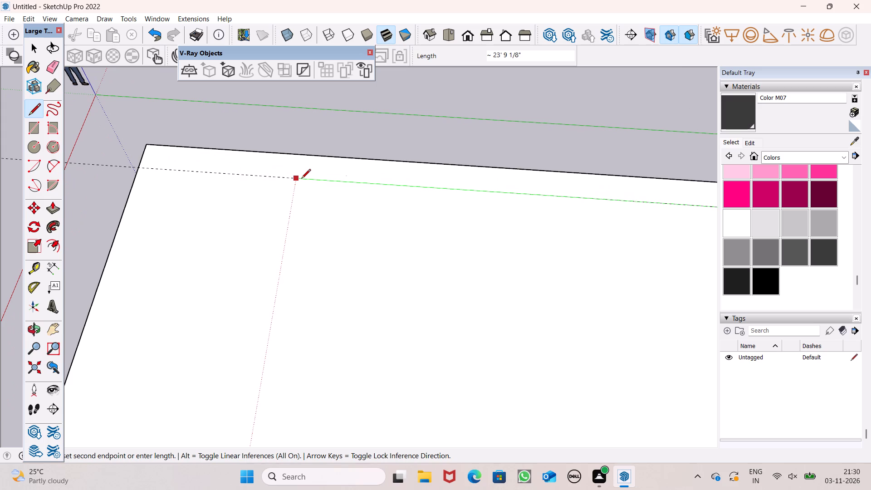
{"action": "left_click", "coordinate": [301, 179]}
{"action": "left_click", "coordinate": [302, 157]}
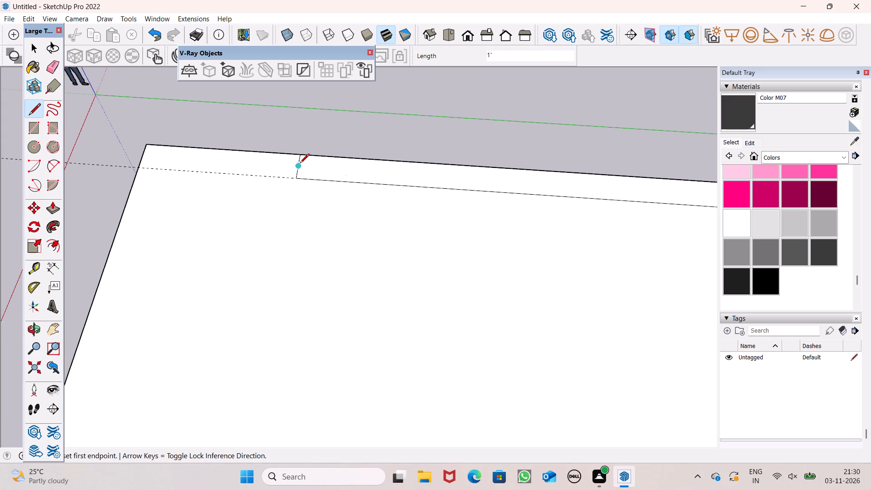
{"action": "scroll", "coordinate": [300, 164], "scroll_direction": "down", "scroll_amount": 7}
{"action": "key", "text": "space"}
Erase the two guide lines running along the roof's side edges.
{"action": "scroll", "coordinate": [284, 181], "scroll_direction": "down", "scroll_amount": 5}
{"action": "middle_click_drag", "start_coordinate": [225, 214], "coordinate": [427, 215]}
{"action": "scroll", "coordinate": [401, 162], "scroll_direction": "down", "scroll_amount": 4}
{"action": "middle_click_drag", "start_coordinate": [333, 216], "coordinate": [383, 224]}
{"action": "left_click", "coordinate": [59, 67]}
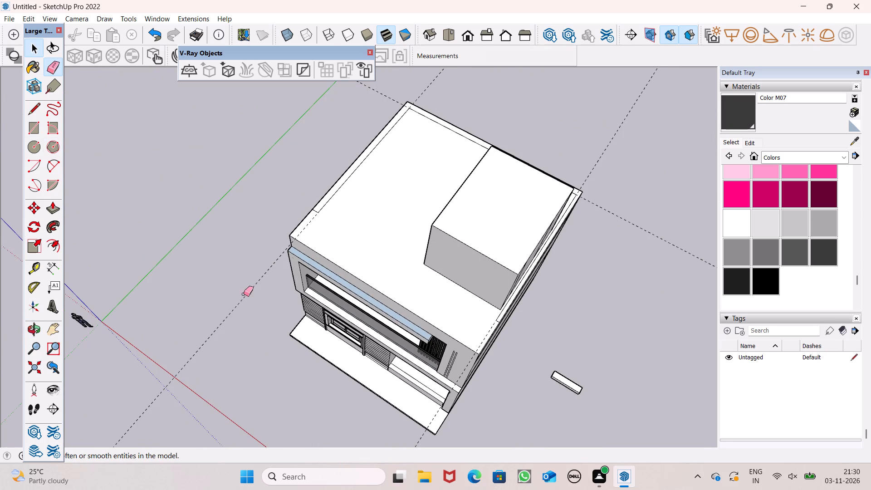
{"action": "left_click", "coordinate": [244, 294]}
{"action": "middle_click_drag", "start_coordinate": [232, 308], "coordinate": [346, 344]}
{"action": "left_click_drag", "start_coordinate": [555, 389], "coordinate": [520, 416]}
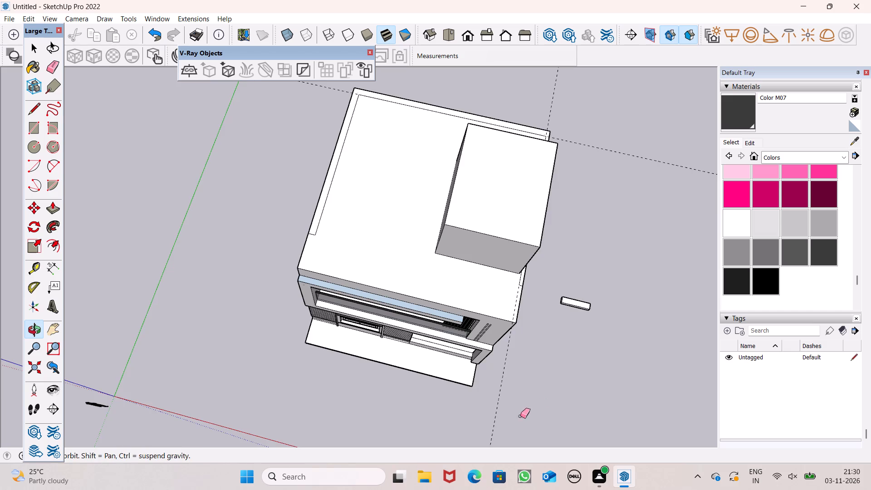
{"action": "left_click_drag", "start_coordinate": [520, 416], "coordinate": [505, 422]}
Place a guide line about 7 7/16" in from the roof's front edge above the balcony.
{"action": "left_click", "coordinate": [41, 265]}
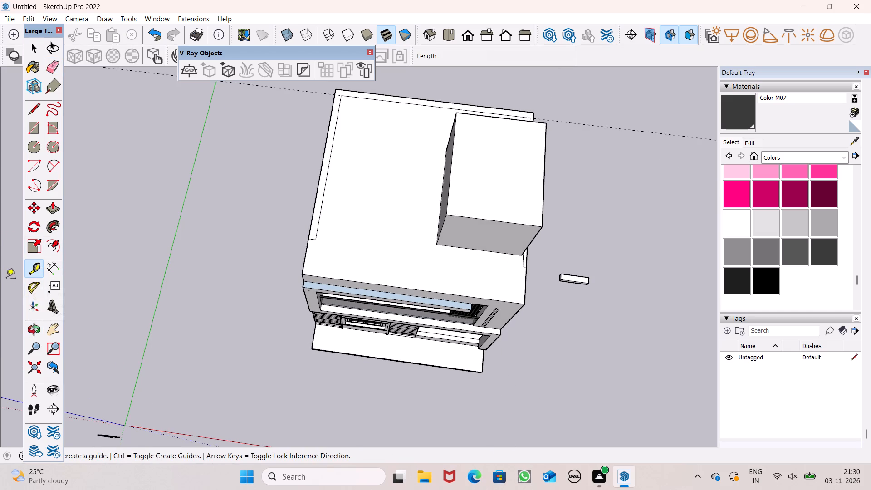
{"action": "middle_click_drag", "start_coordinate": [43, 262], "coordinate": [72, 322]}
{"action": "scroll", "coordinate": [211, 227], "scroll_direction": "down", "scroll_amount": 2}
{"action": "middle_click_drag", "start_coordinate": [210, 284], "coordinate": [259, 333]}
{"action": "scroll", "coordinate": [396, 262], "scroll_direction": "up", "scroll_amount": 3}
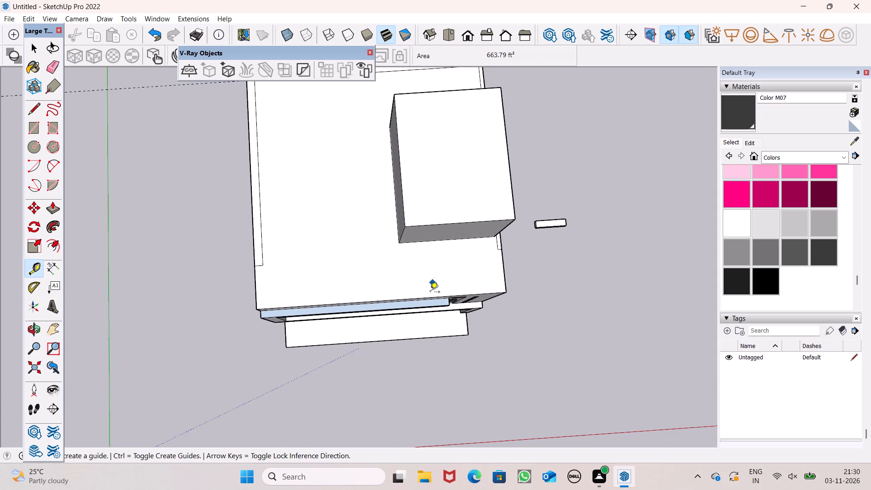
{"action": "middle_click_drag", "start_coordinate": [427, 299], "coordinate": [424, 305]}
{"action": "scroll", "coordinate": [422, 305], "scroll_direction": "up", "scroll_amount": 6}
{"action": "left_click", "coordinate": [399, 304]}
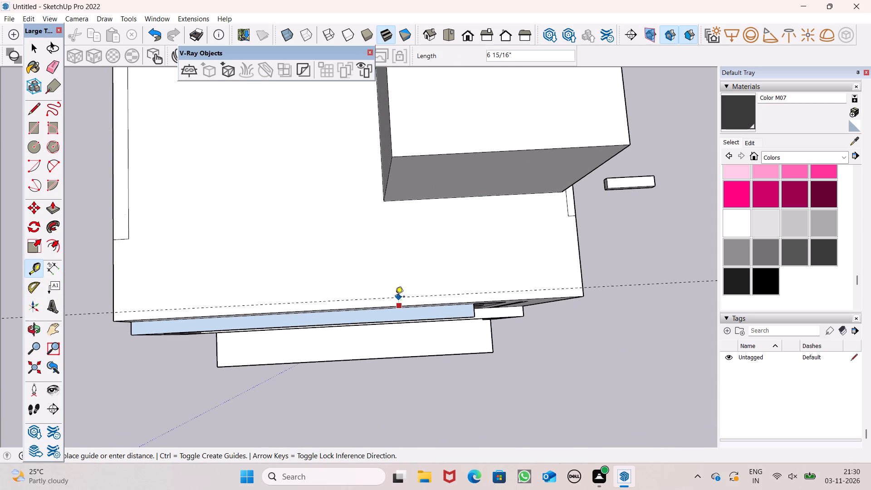
{"action": "scroll", "coordinate": [397, 298], "scroll_direction": "up", "scroll_amount": 1}
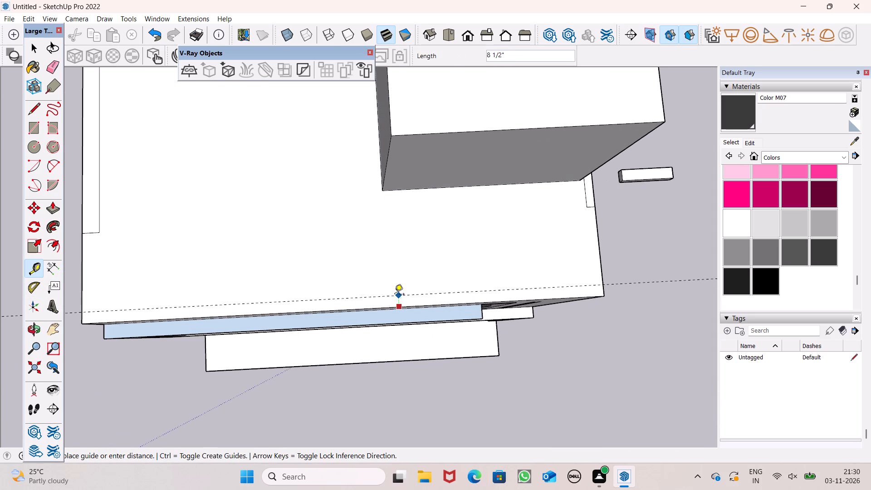
{"action": "left_click", "coordinate": [396, 296]}
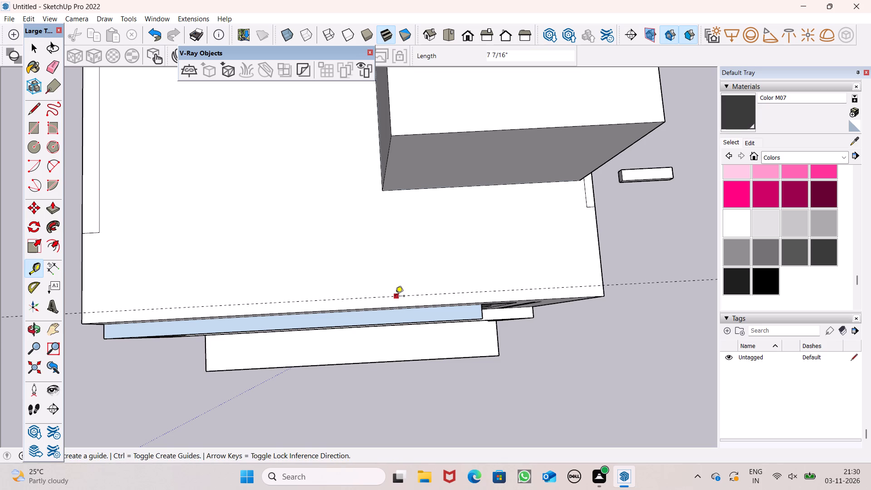
Place a second guide line 2" in from the front-edge guide.
{"action": "left_click", "coordinate": [393, 296]}
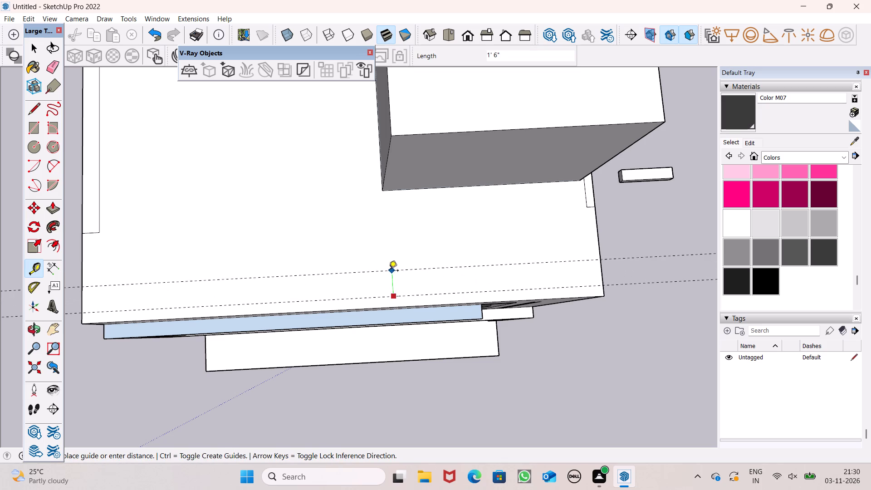
{"action": "type", "text": "2\""}
{"action": "key", "text": "Return"}
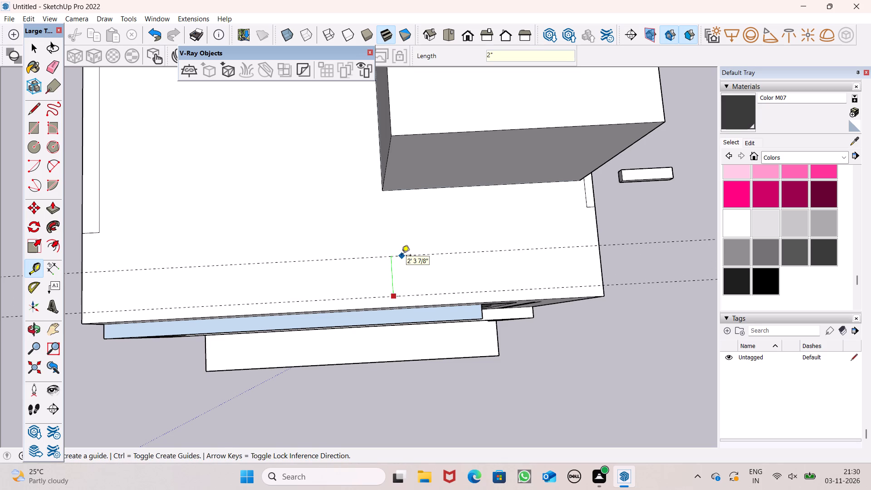
Place a guide line about 5 5/8" in from the roof's side edge away from the rooftop block.
{"action": "scroll", "coordinate": [379, 220], "scroll_direction": "down", "scroll_amount": 3}
{"action": "scroll", "coordinate": [157, 223], "scroll_direction": "up", "scroll_amount": 2}
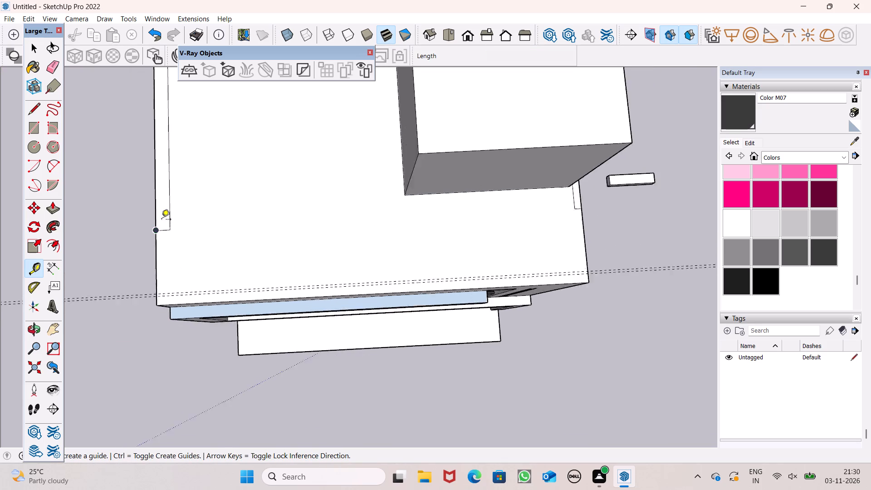
{"action": "scroll", "coordinate": [161, 220], "scroll_direction": "up", "scroll_amount": 2}
{"action": "scroll", "coordinate": [166, 279], "scroll_direction": "down", "scroll_amount": 2}
{"action": "scroll", "coordinate": [157, 288], "scroll_direction": "up", "scroll_amount": 3}
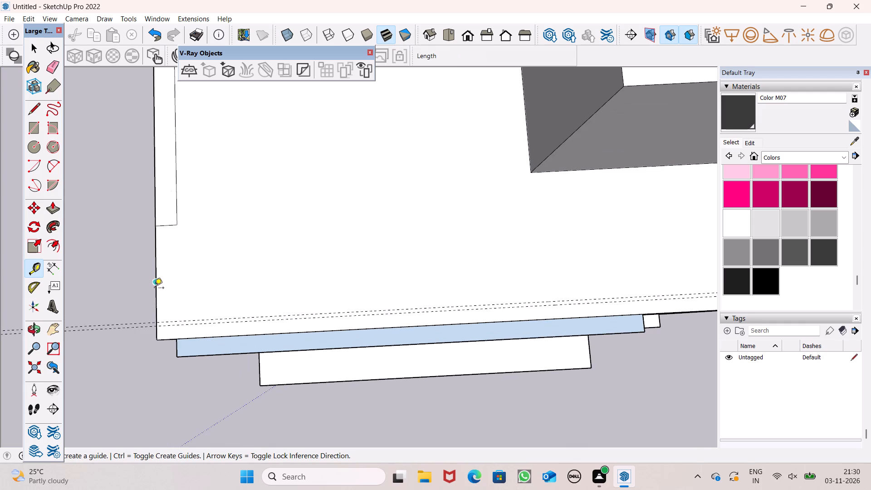
{"action": "left_click", "coordinate": [157, 288]}
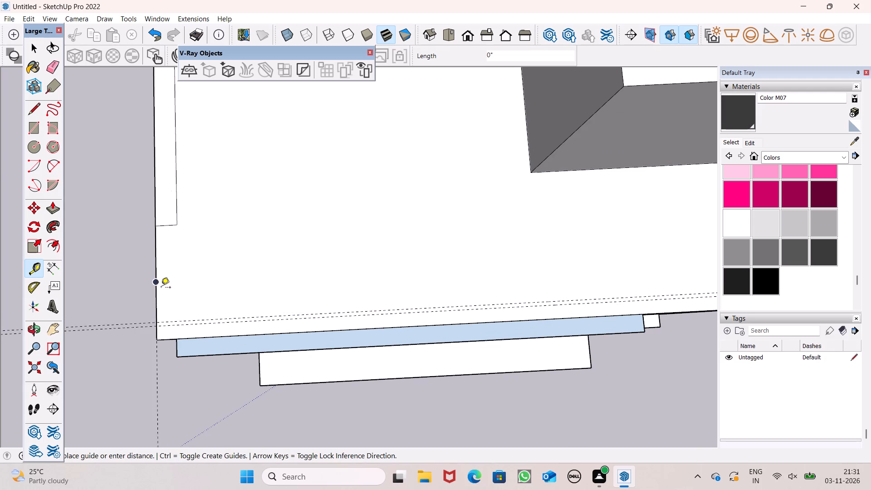
{"action": "left_click", "coordinate": [166, 288]}
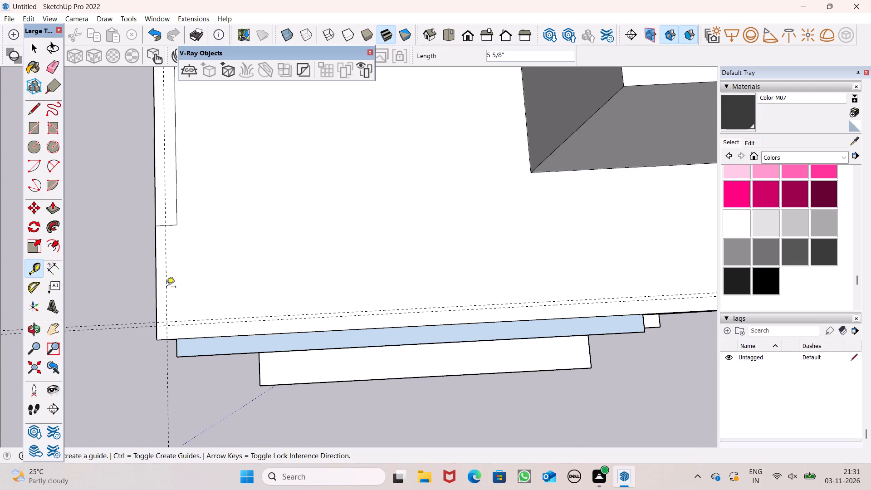
Undo the guide line placed 5 5/8" in from the roof's side edge away from the rooftop block.
{"action": "left_click", "coordinate": [166, 287]}
{"action": "key", "text": "space"}
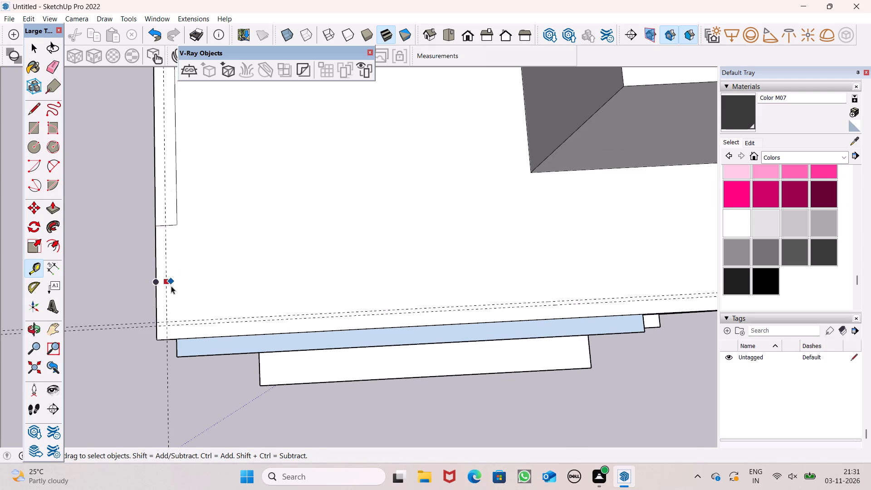
{"action": "key", "text": "ctrl+z"}
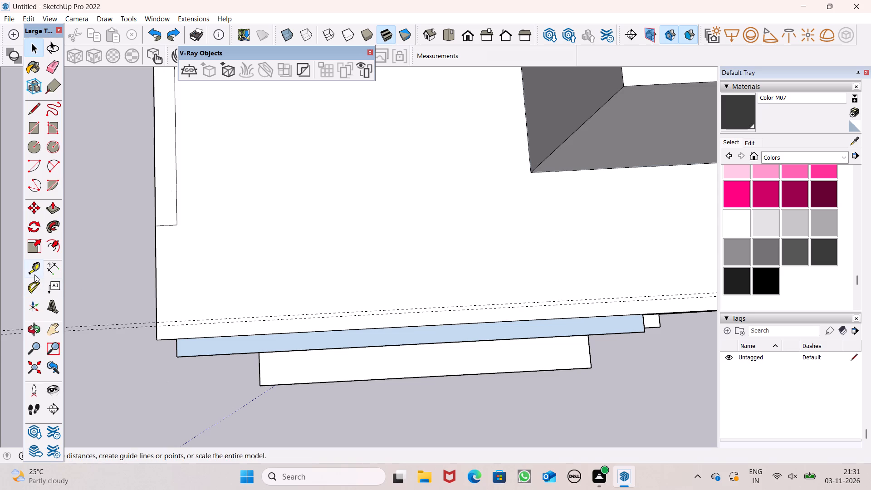
Place a guide line 5" in from the roof's side edge away from the rooftop block.
{"action": "left_click_drag", "start_coordinate": [34, 273], "coordinate": [46, 272]}
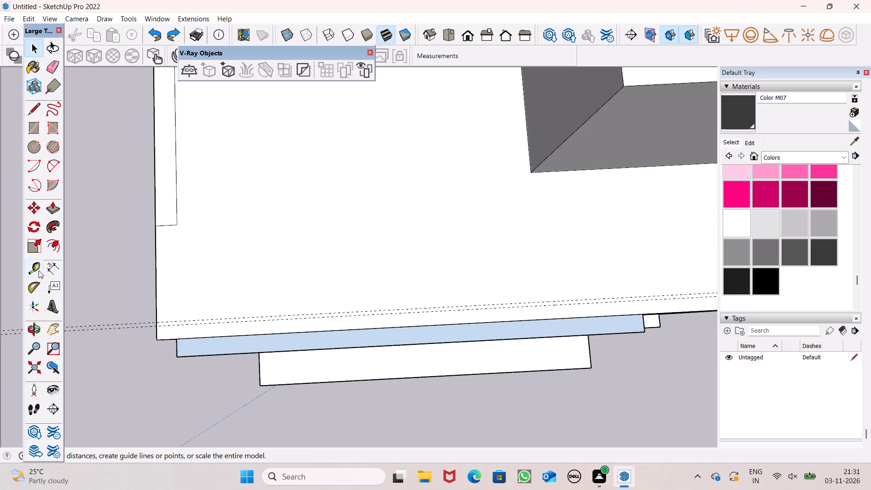
{"action": "left_click", "coordinate": [39, 270]}
{"action": "left_click", "coordinate": [158, 281]}
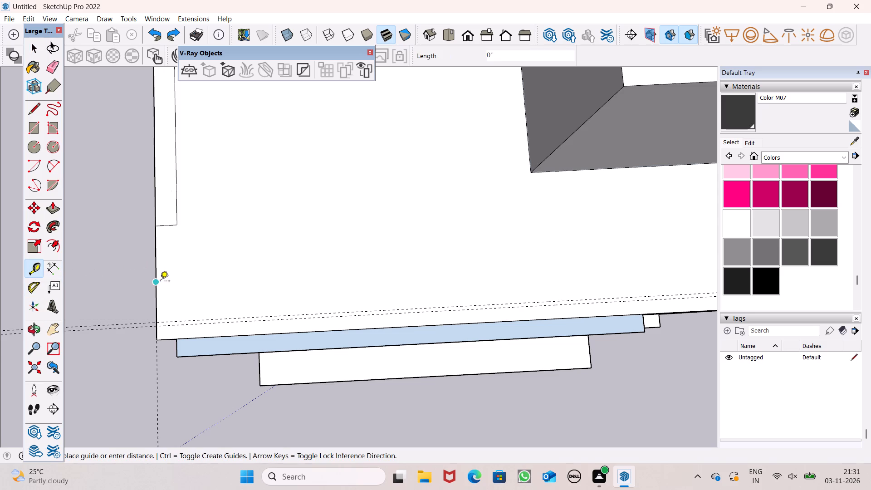
{"action": "left_click", "coordinate": [165, 282]}
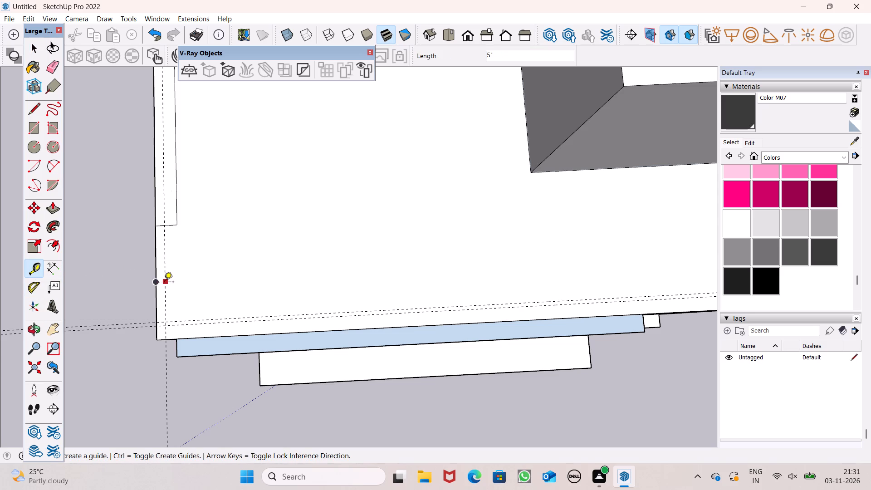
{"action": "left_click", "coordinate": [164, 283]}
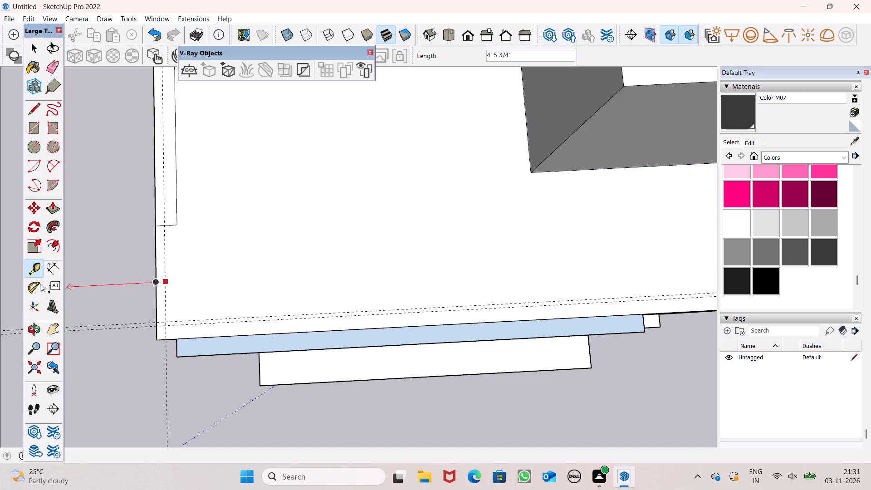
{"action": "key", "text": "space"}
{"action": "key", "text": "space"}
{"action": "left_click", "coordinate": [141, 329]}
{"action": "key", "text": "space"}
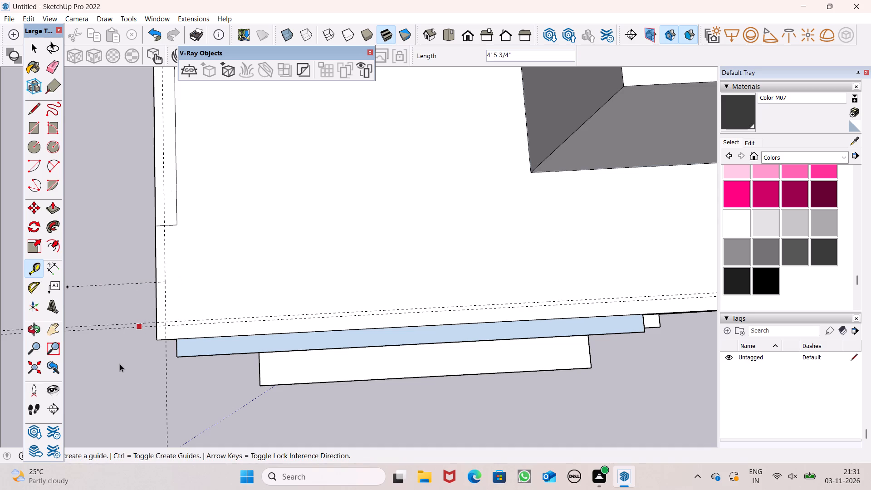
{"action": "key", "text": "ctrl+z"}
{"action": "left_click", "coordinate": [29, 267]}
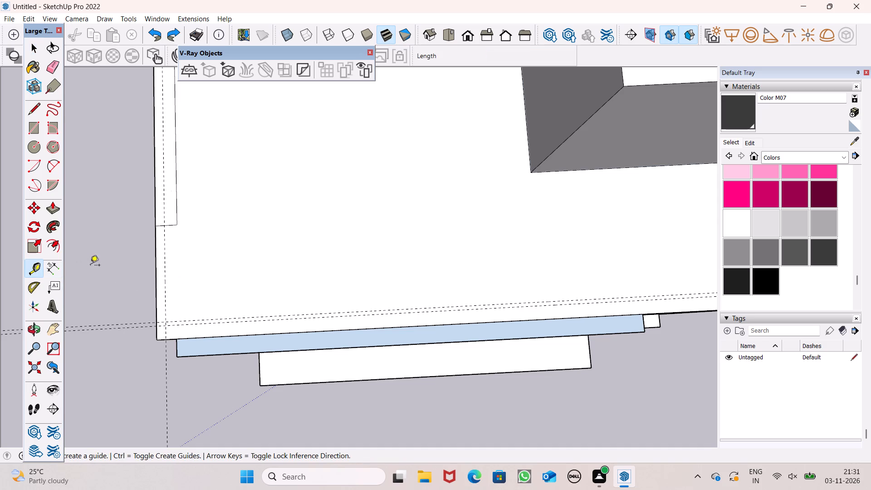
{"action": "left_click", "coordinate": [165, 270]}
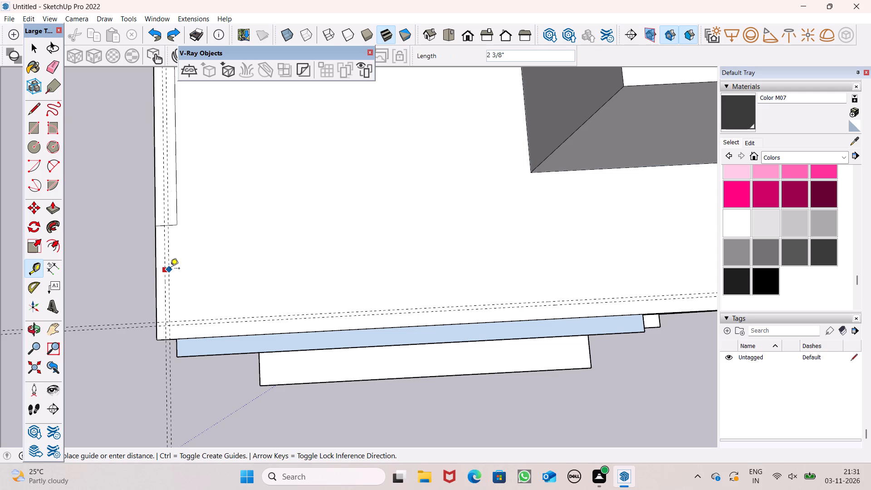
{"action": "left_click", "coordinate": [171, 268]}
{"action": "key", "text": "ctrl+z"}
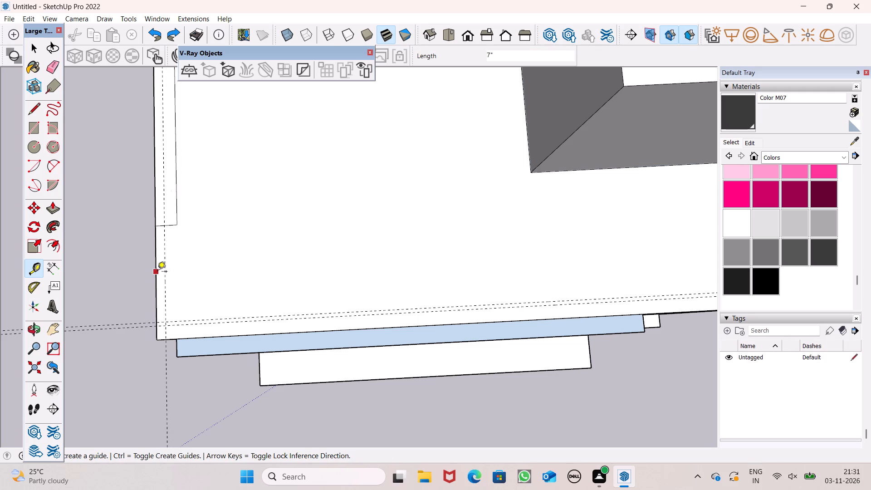
Place a second guide line about 2 11/16" in from the 5" side-edge guide.
{"action": "scroll", "coordinate": [164, 269], "scroll_direction": "up", "scroll_amount": 5}
{"action": "left_click_drag", "start_coordinate": [164, 261], "coordinate": [173, 260]}
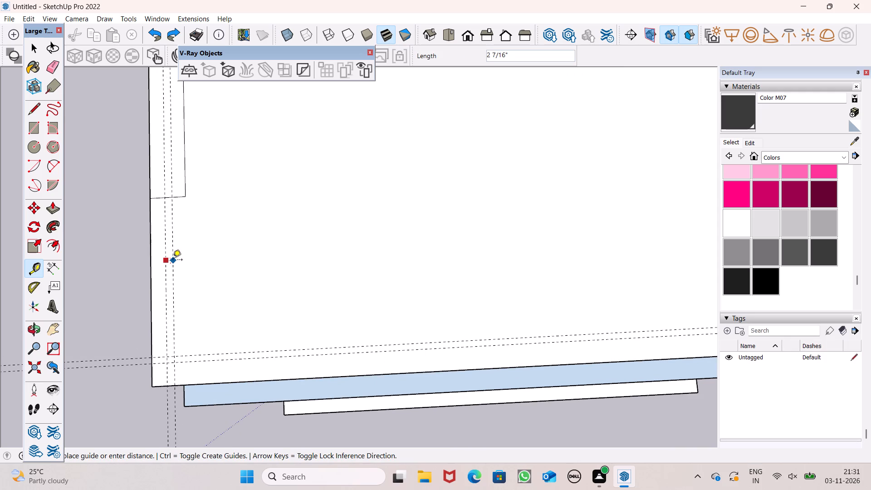
{"action": "left_click_drag", "start_coordinate": [173, 260], "coordinate": [174, 260]}
Place two guide lines inside the roof's side edge beside the rooftop block, about 2 3/16" in and a further 1 11/16" in.
{"action": "scroll", "coordinate": [118, 273], "scroll_direction": "down", "scroll_amount": 9}
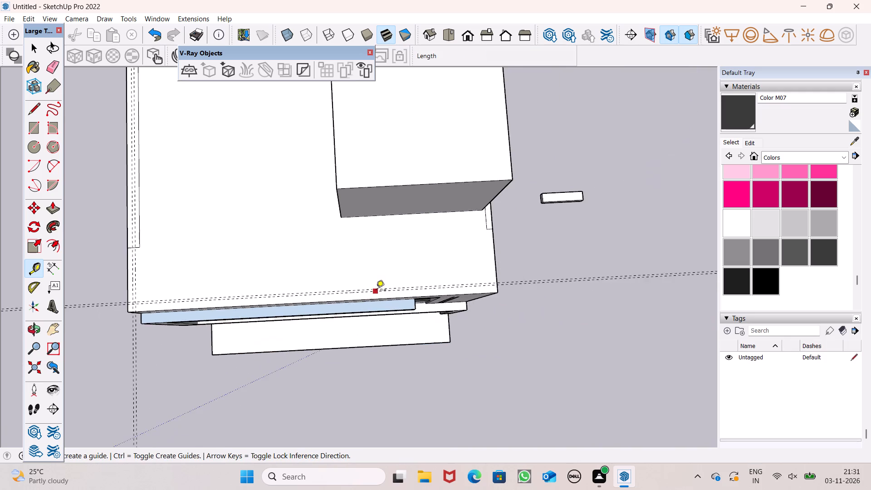
{"action": "middle_click_drag", "start_coordinate": [369, 295], "coordinate": [347, 302]}
{"action": "scroll", "coordinate": [482, 272], "scroll_direction": "up", "scroll_amount": 12}
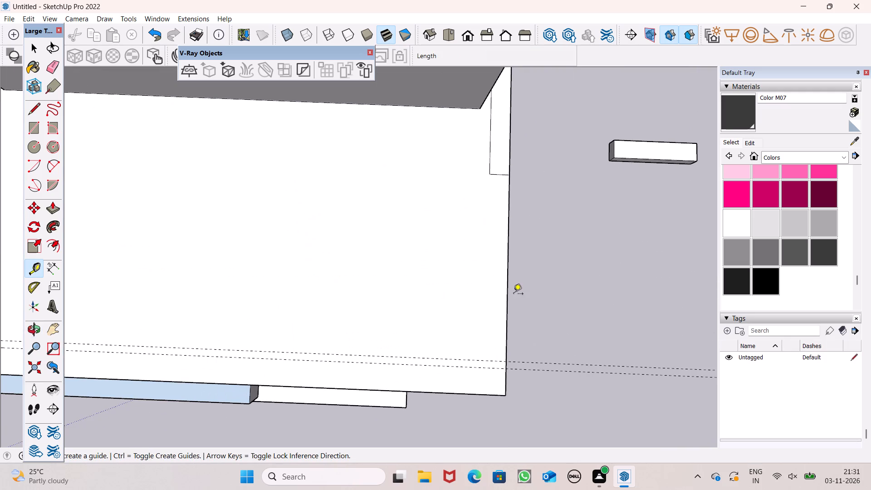
{"action": "left_click", "coordinate": [504, 301]}
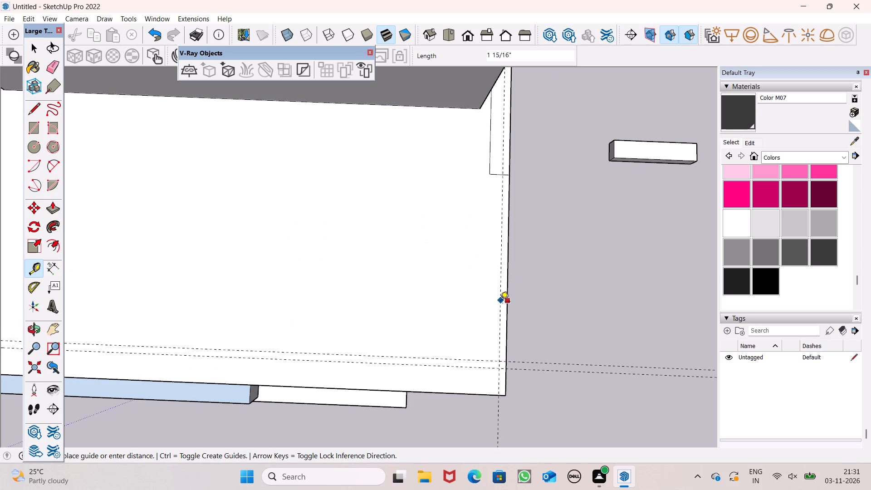
{"action": "left_click", "coordinate": [499, 301]}
{"action": "left_click", "coordinate": [499, 302]}
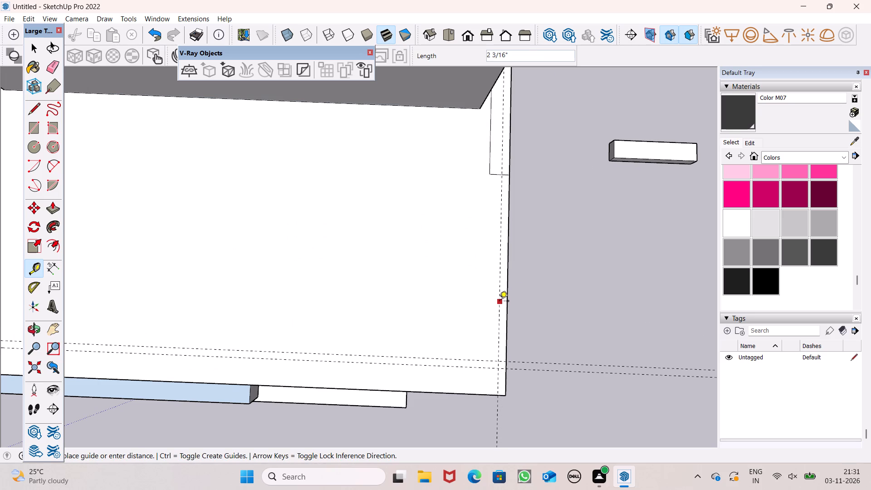
{"action": "left_click", "coordinate": [494, 304]}
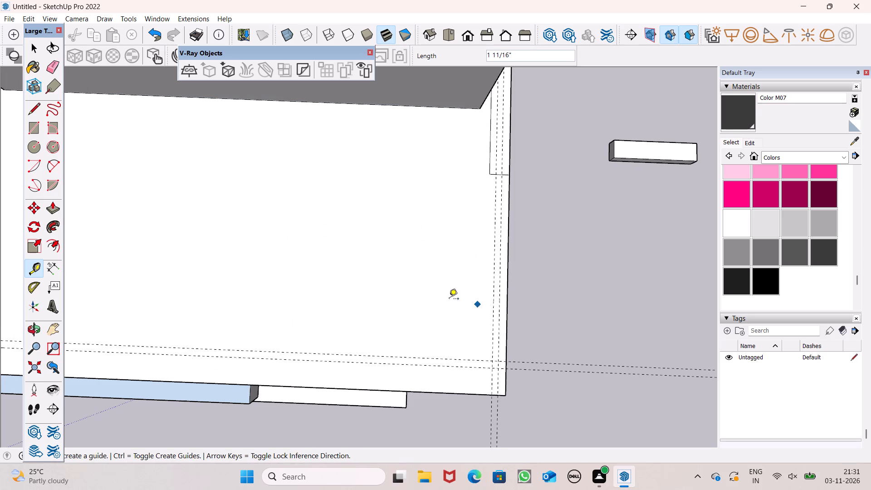
{"action": "scroll", "coordinate": [416, 294], "scroll_direction": "down", "scroll_amount": 7}
{"action": "key", "text": "space"}
Draw a 2 11/16" by about 4' 7 7/16" rectangle between the far-side guides, from the existing edge strip to the outer front guide.
{"action": "scroll", "coordinate": [446, 248], "scroll_direction": "down", "scroll_amount": 6}
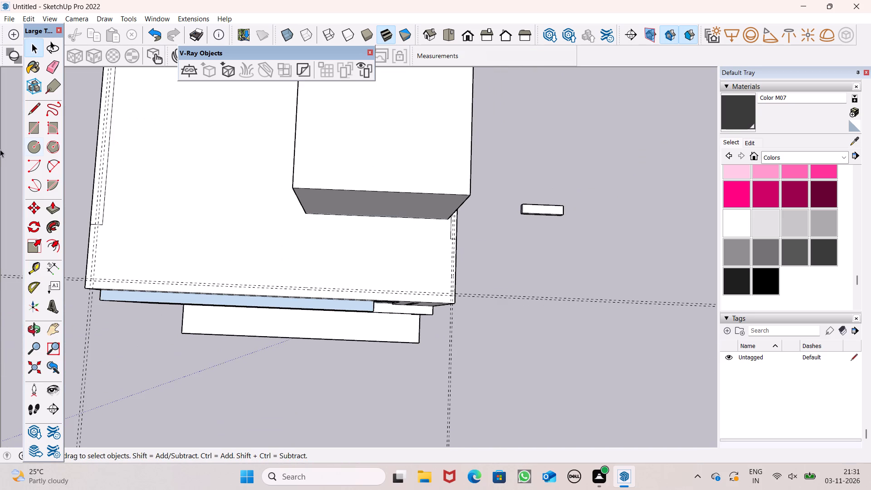
{"action": "left_click", "coordinate": [35, 135]}
{"action": "scroll", "coordinate": [113, 262], "scroll_direction": "up", "scroll_amount": 6}
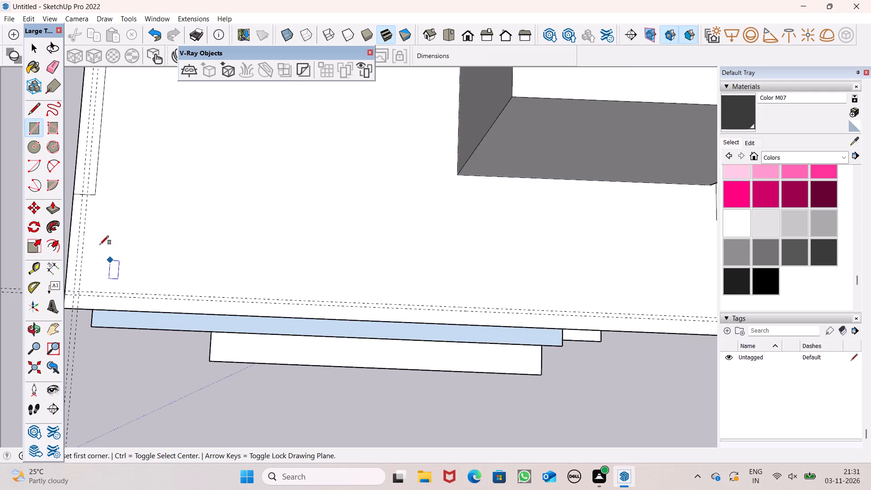
{"action": "scroll", "coordinate": [229, 197], "scroll_direction": "down", "scroll_amount": 4}
{"action": "middle_click_drag", "start_coordinate": [170, 243], "coordinate": [197, 242]}
{"action": "scroll", "coordinate": [196, 244], "scroll_direction": "up", "scroll_amount": 8}
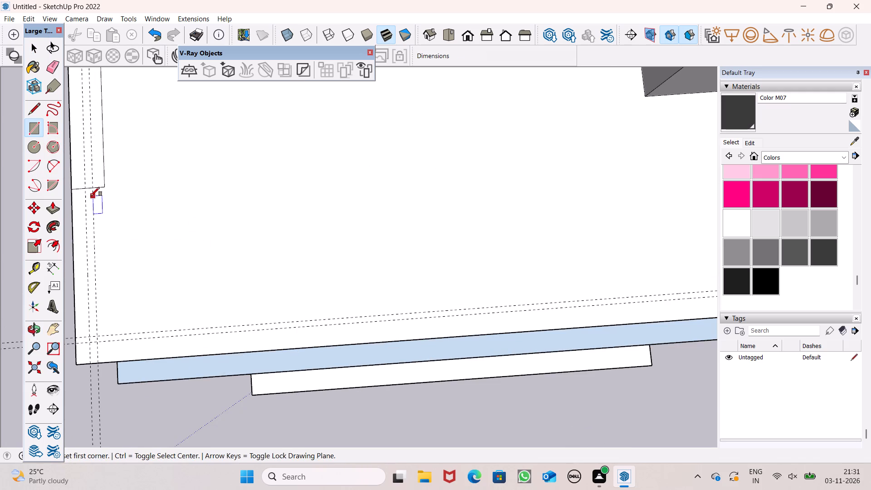
{"action": "left_click", "coordinate": [88, 191]}
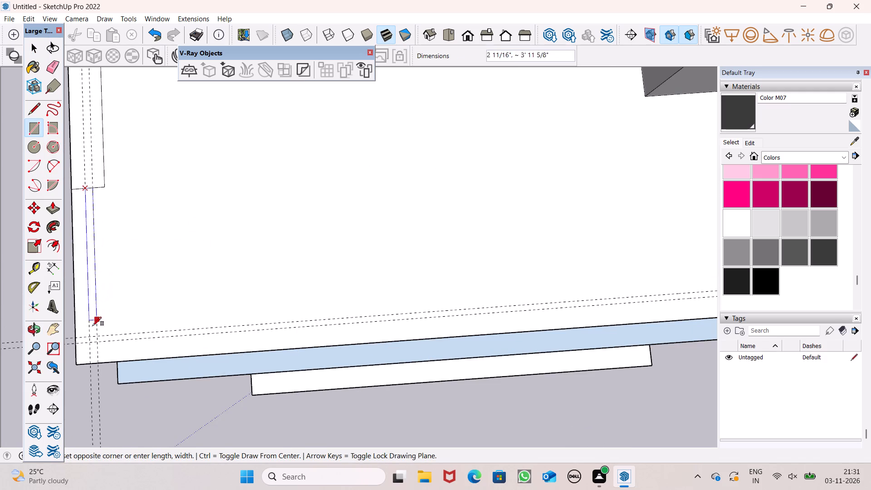
{"action": "left_click", "coordinate": [97, 341]}
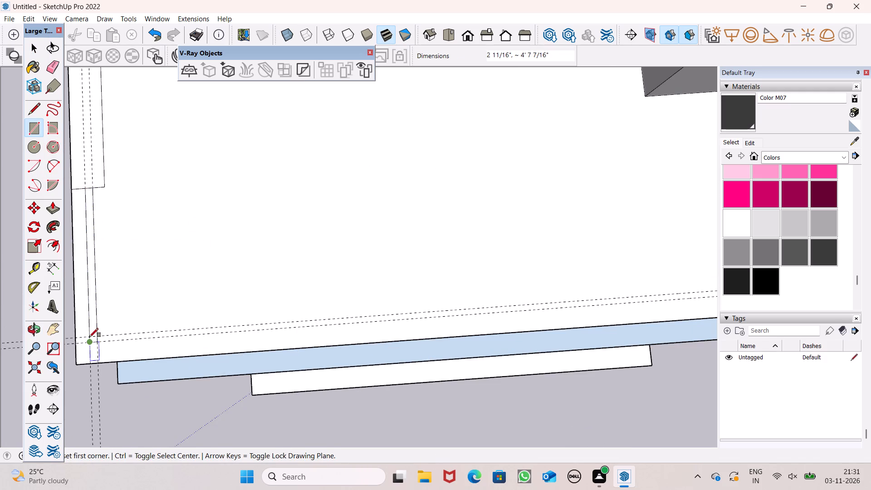
{"action": "left_click", "coordinate": [89, 333]}
{"action": "key", "text": "space"}
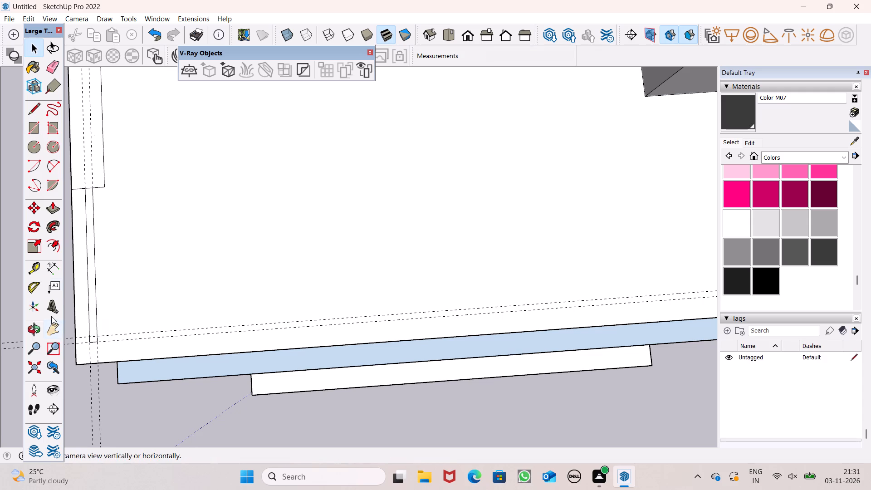
Draw a 2" by 29' 4 13/16" rectangle between the two front-edge guides, spanning the roof between the side guides.
{"action": "left_click", "coordinate": [35, 133]}
{"action": "scroll", "coordinate": [121, 348], "scroll_direction": "up", "scroll_amount": 6}
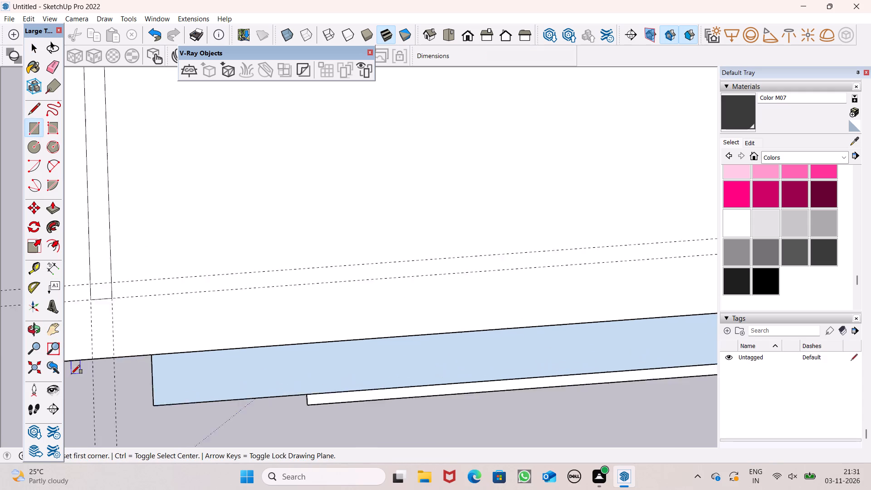
{"action": "left_click", "coordinate": [101, 236]}
{"action": "scroll", "coordinate": [119, 272], "scroll_direction": "down", "scroll_amount": 7}
{"action": "scroll", "coordinate": [41, 275], "scroll_direction": "down", "scroll_amount": 6}
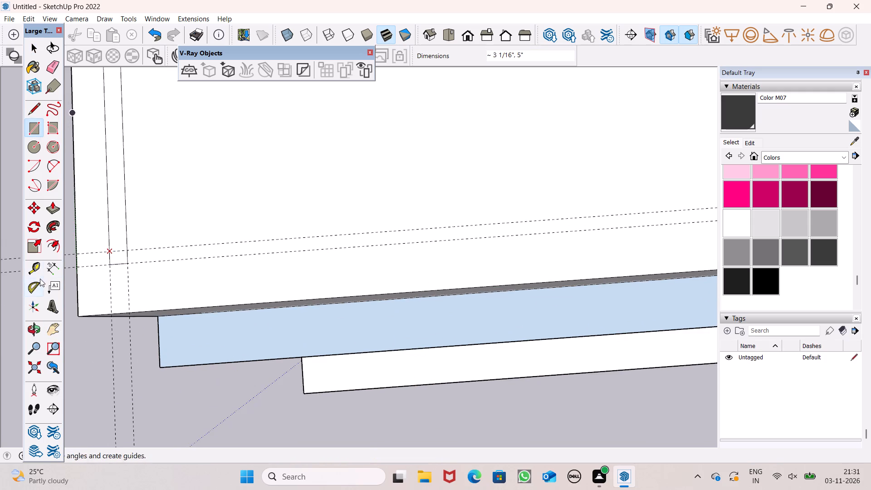
{"action": "scroll", "coordinate": [146, 274], "scroll_direction": "down", "scroll_amount": 16}
{"action": "scroll", "coordinate": [392, 236], "scroll_direction": "up", "scroll_amount": 7}
{"action": "scroll", "coordinate": [365, 232], "scroll_direction": "down", "scroll_amount": 8}
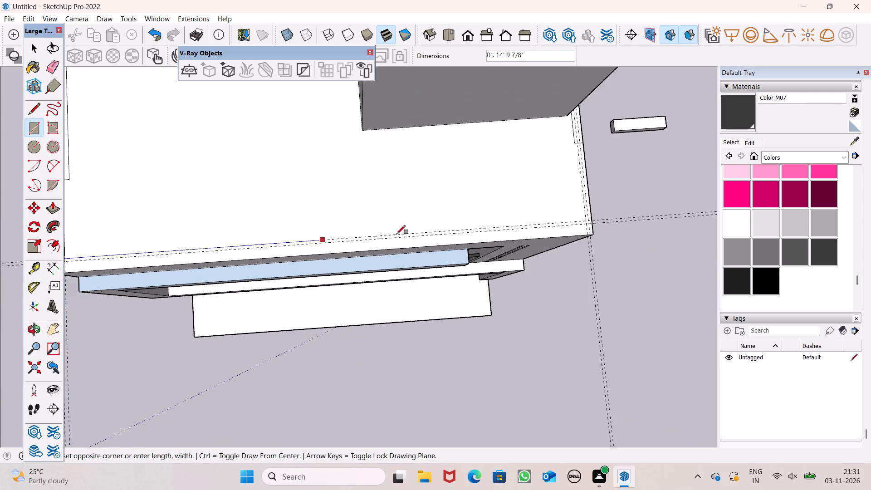
{"action": "scroll", "coordinate": [510, 223], "scroll_direction": "up", "scroll_amount": 7}
{"action": "scroll", "coordinate": [586, 224], "scroll_direction": "up", "scroll_amount": 5}
{"action": "left_click", "coordinate": [589, 235]}
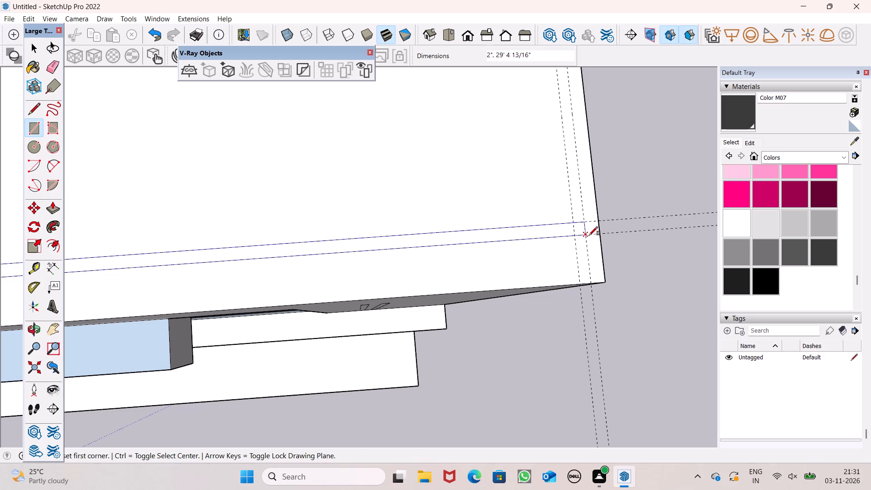
Draw a narrow rectangle along the side guides beside the rooftop block, from the existing edge strip to the front strip.
{"action": "scroll", "coordinate": [484, 286], "scroll_direction": "down", "scroll_amount": 9}
{"action": "scroll", "coordinate": [498, 190], "scroll_direction": "up", "scroll_amount": 5}
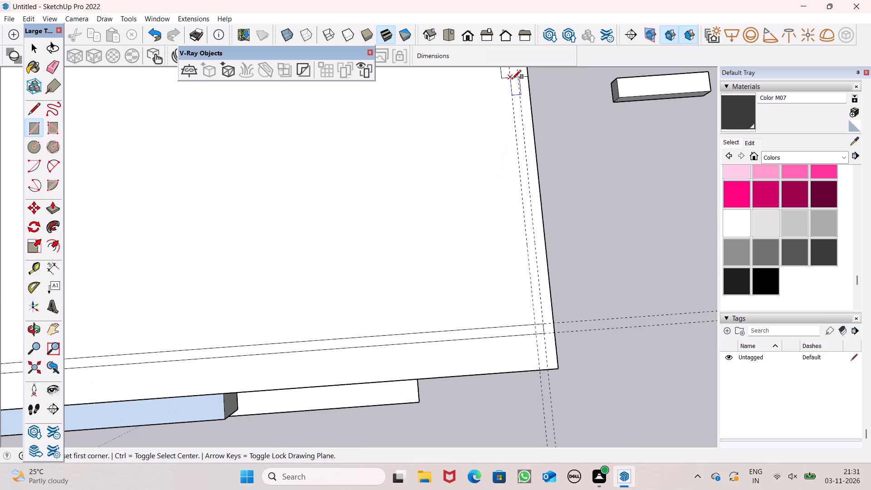
{"action": "left_click_drag", "start_coordinate": [512, 78], "coordinate": [513, 82]}
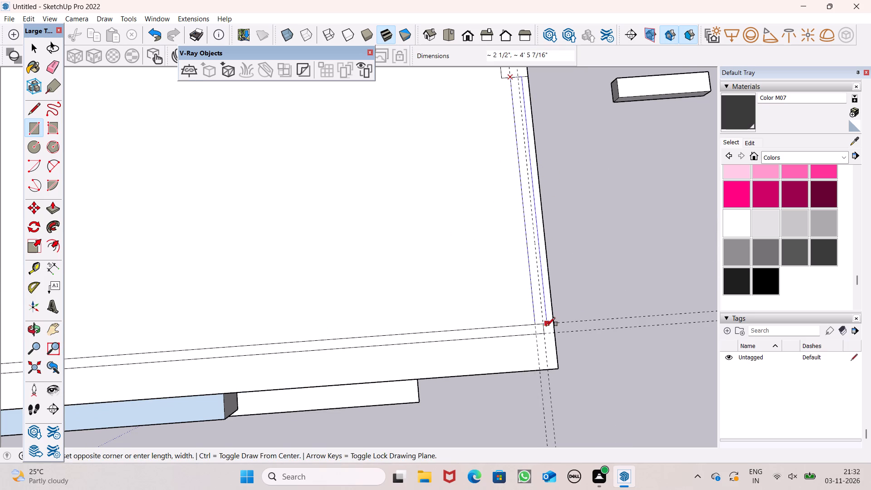
{"action": "left_click", "coordinate": [546, 328]}
{"action": "key", "text": "space"}
Erase the front and side guide lines that cross at the roof corner beside the rooftop block.
{"action": "scroll", "coordinate": [500, 239], "scroll_direction": "down", "scroll_amount": 6}
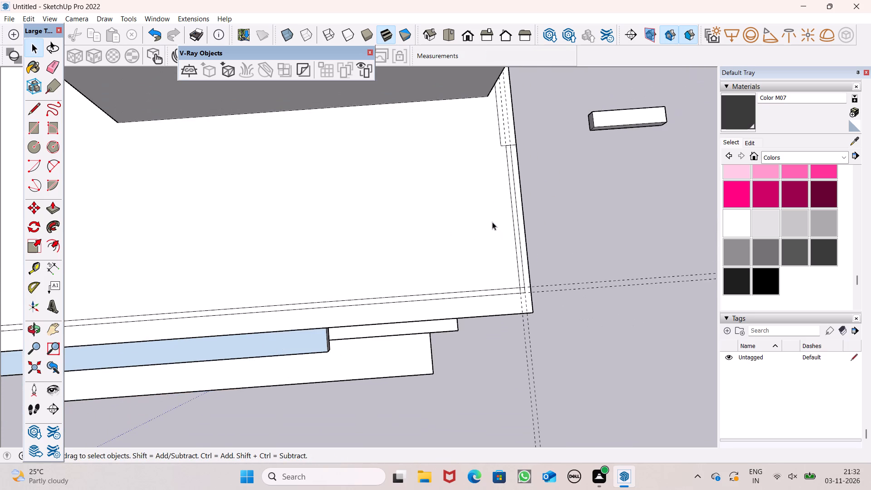
{"action": "scroll", "coordinate": [492, 222], "scroll_direction": "down", "scroll_amount": 7}
{"action": "left_click_drag", "start_coordinate": [54, 64], "coordinate": [58, 69]}
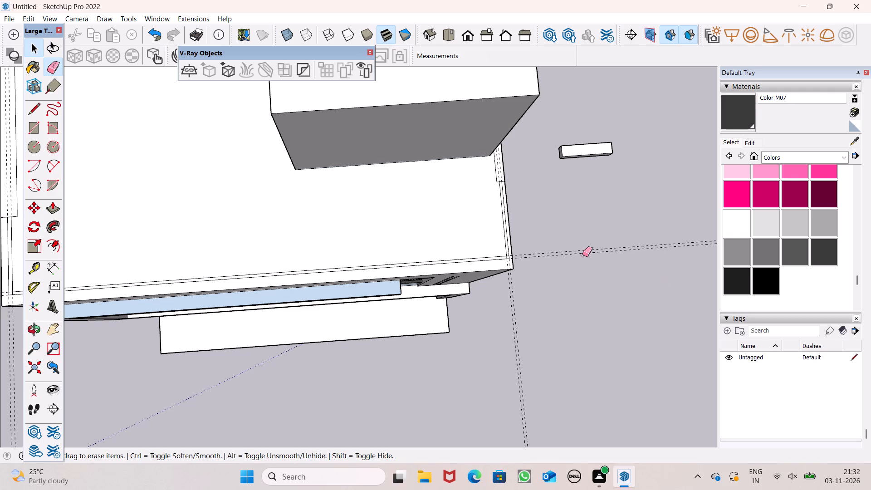
{"action": "left_click_drag", "start_coordinate": [582, 254], "coordinate": [511, 346]}
{"action": "scroll", "coordinate": [513, 264], "scroll_direction": "up", "scroll_amount": 7}
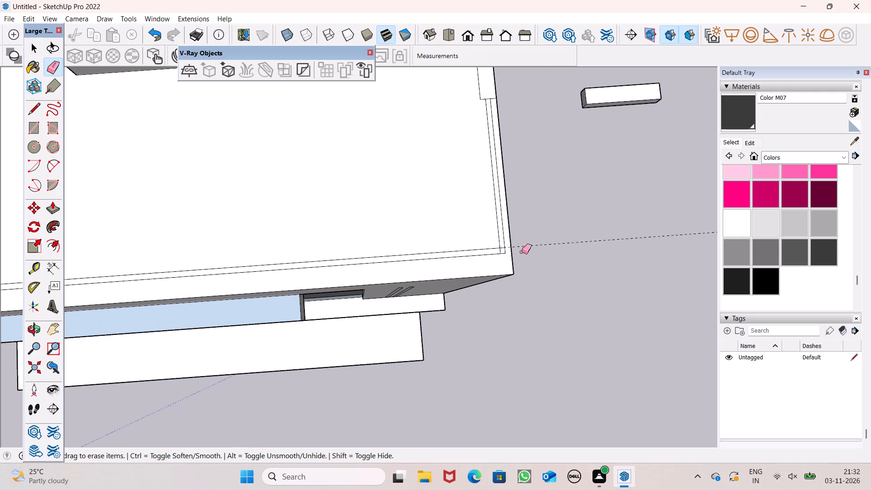
{"action": "left_click_drag", "start_coordinate": [534, 243], "coordinate": [535, 249]}
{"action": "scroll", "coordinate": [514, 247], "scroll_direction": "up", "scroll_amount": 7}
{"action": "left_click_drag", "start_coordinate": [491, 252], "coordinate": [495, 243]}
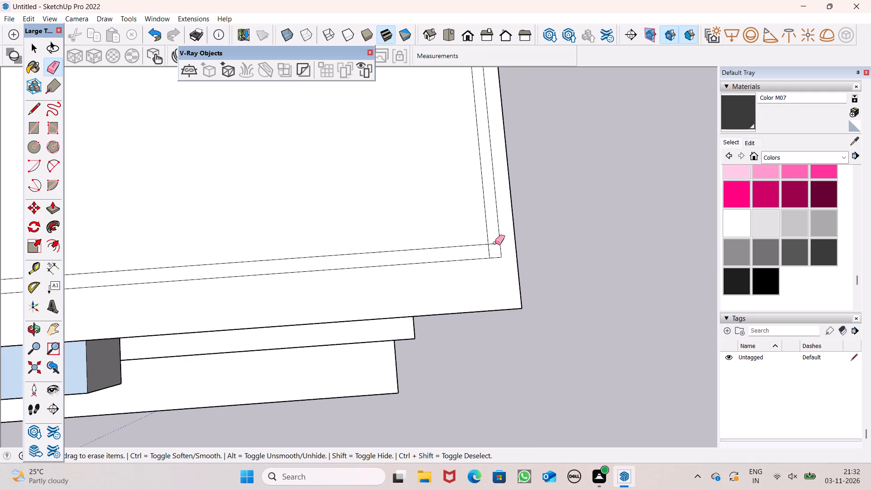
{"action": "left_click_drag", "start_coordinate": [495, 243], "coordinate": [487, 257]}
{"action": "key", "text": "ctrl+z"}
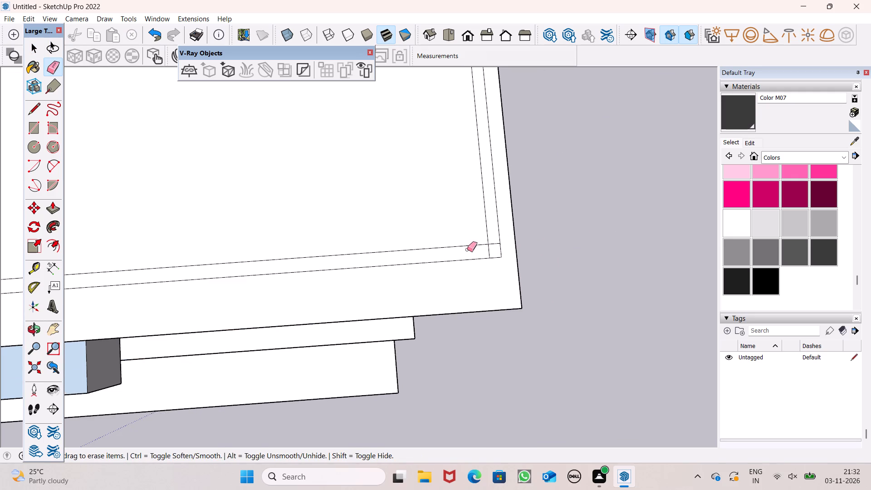
Erase the overlapping line segments where the narrow side strips meet the front strip at both front roof corners.
{"action": "scroll", "coordinate": [484, 248], "scroll_direction": "up", "scroll_amount": 4, "text": "ctrl"}
{"action": "left_click", "coordinate": [489, 255]}
{"action": "left_click_drag", "start_coordinate": [497, 239], "coordinate": [501, 236]}
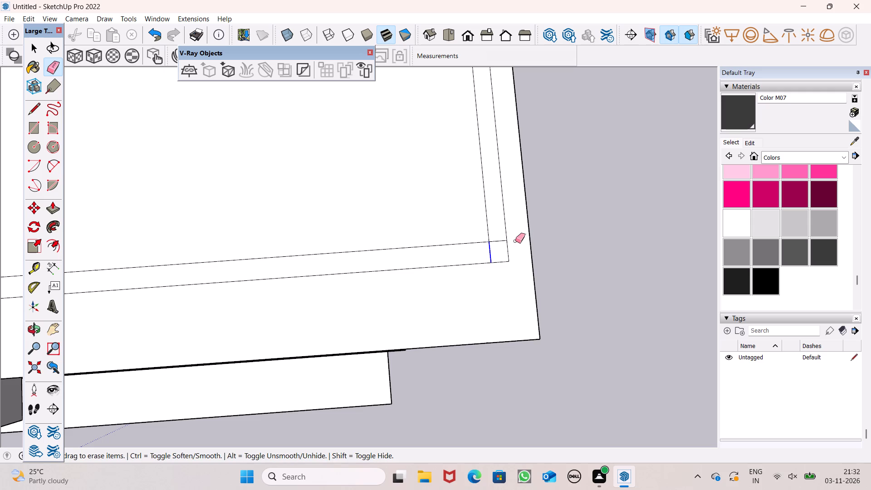
{"action": "left_click", "coordinate": [499, 239]}
{"action": "scroll", "coordinate": [588, 251], "scroll_direction": "down", "scroll_amount": 11}
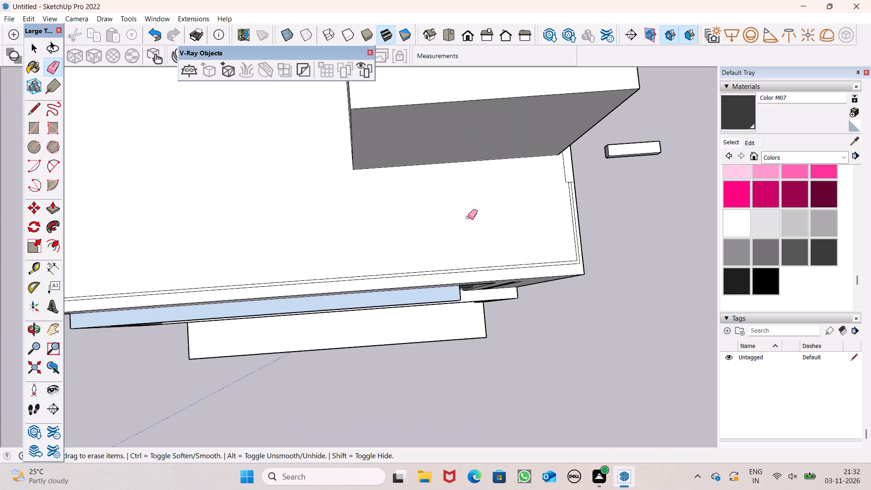
{"action": "scroll", "coordinate": [580, 208], "scroll_direction": "down", "scroll_amount": 6}
{"action": "scroll", "coordinate": [223, 227], "scroll_direction": "up", "scroll_amount": 7}
{"action": "scroll", "coordinate": [308, 220], "scroll_direction": "up", "scroll_amount": 5}
{"action": "left_click_drag", "start_coordinate": [340, 176], "coordinate": [323, 181]}
{"action": "scroll", "coordinate": [355, 394], "scroll_direction": "up", "scroll_amount": 4}
{"action": "left_click_drag", "start_coordinate": [340, 379], "coordinate": [340, 383]}
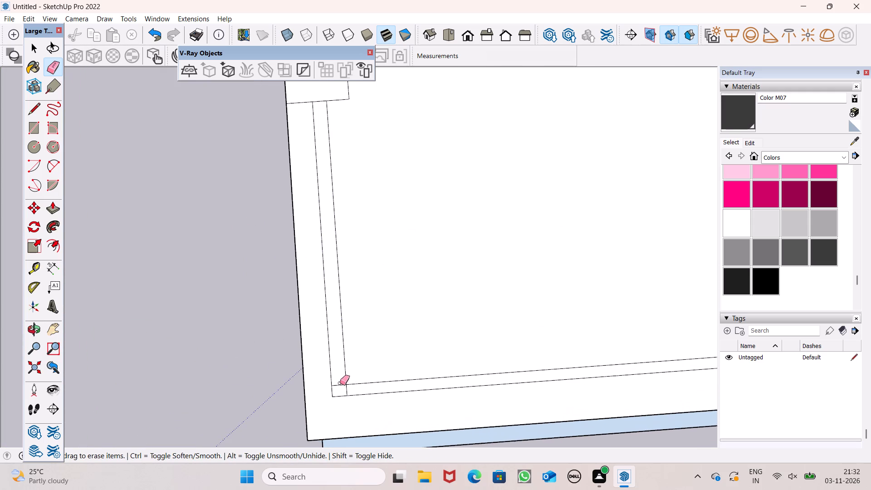
{"action": "left_click_drag", "start_coordinate": [340, 383], "coordinate": [351, 389]}
{"action": "key", "text": "space"}
Push/Pull the wide roof-edge strip up 4' to form the parapet wall.
{"action": "scroll", "coordinate": [326, 366], "scroll_direction": "down", "scroll_amount": 5}
{"action": "scroll", "coordinate": [243, 348], "scroll_direction": "down", "scroll_amount": 4}
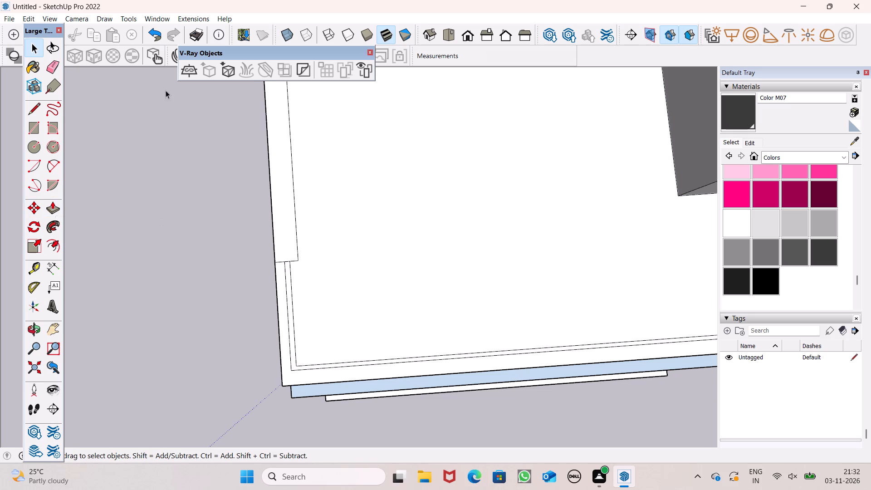
{"action": "scroll", "coordinate": [173, 297], "scroll_direction": "down", "scroll_amount": 3}
{"action": "left_click", "coordinate": [57, 211]}
{"action": "scroll", "coordinate": [241, 289], "scroll_direction": "up", "scroll_amount": 1}
{"action": "left_click", "coordinate": [264, 274]}
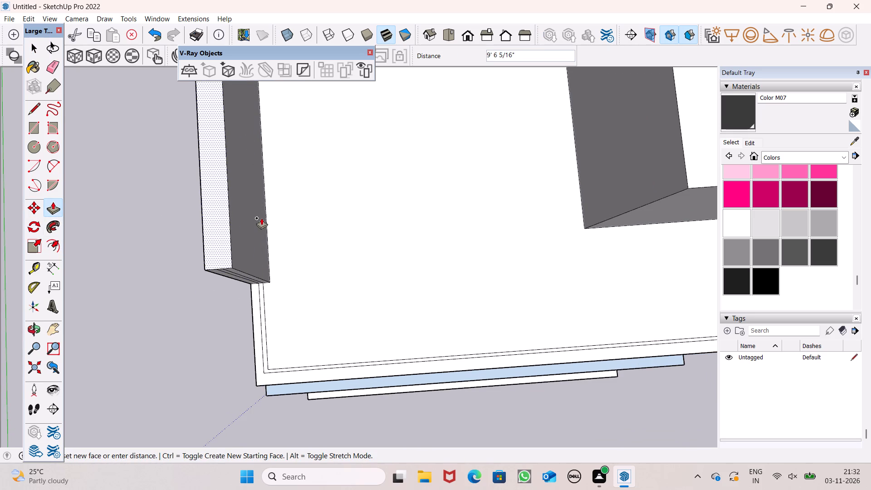
{"action": "type", "text": "4'"}
{"action": "key", "text": "Return"}
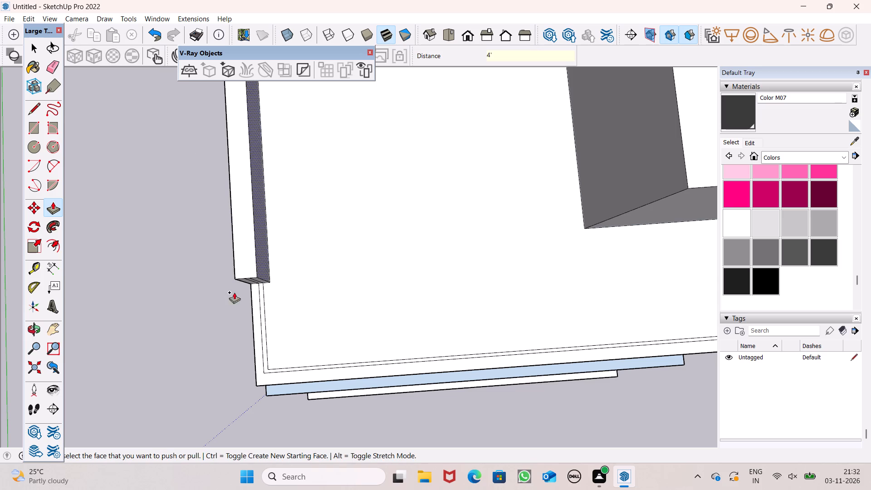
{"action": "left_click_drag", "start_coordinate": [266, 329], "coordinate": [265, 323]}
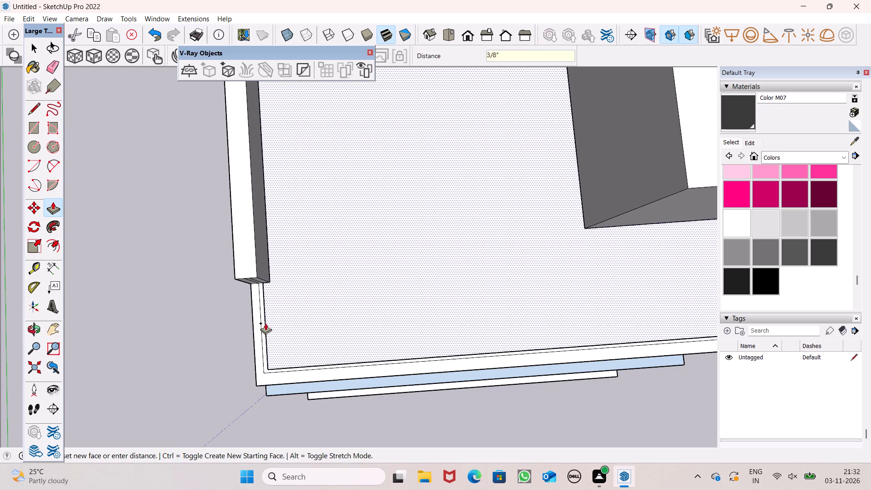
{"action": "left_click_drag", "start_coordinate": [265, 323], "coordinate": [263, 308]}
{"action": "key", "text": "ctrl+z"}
Push/Pull the narrow connected front and side strip up 4', level with the wide parapet wall.
{"action": "left_click_drag", "start_coordinate": [262, 315], "coordinate": [261, 305]}
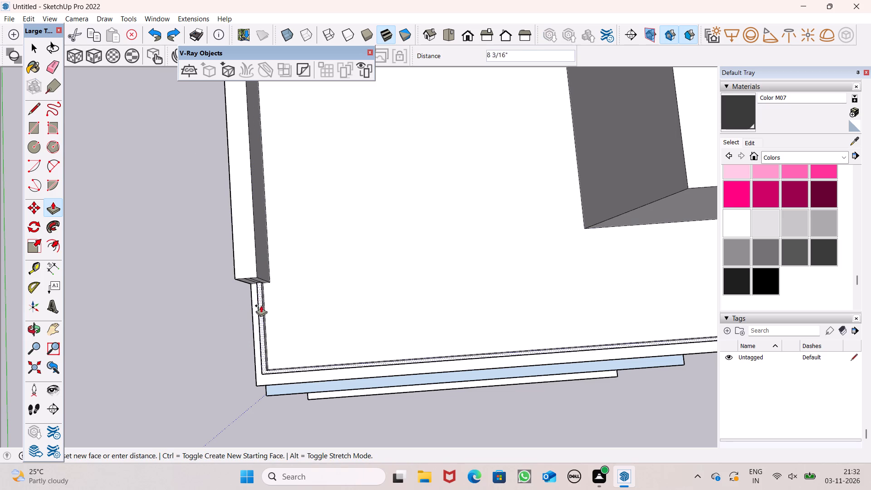
{"action": "left_click_drag", "start_coordinate": [261, 305], "coordinate": [253, 281]}
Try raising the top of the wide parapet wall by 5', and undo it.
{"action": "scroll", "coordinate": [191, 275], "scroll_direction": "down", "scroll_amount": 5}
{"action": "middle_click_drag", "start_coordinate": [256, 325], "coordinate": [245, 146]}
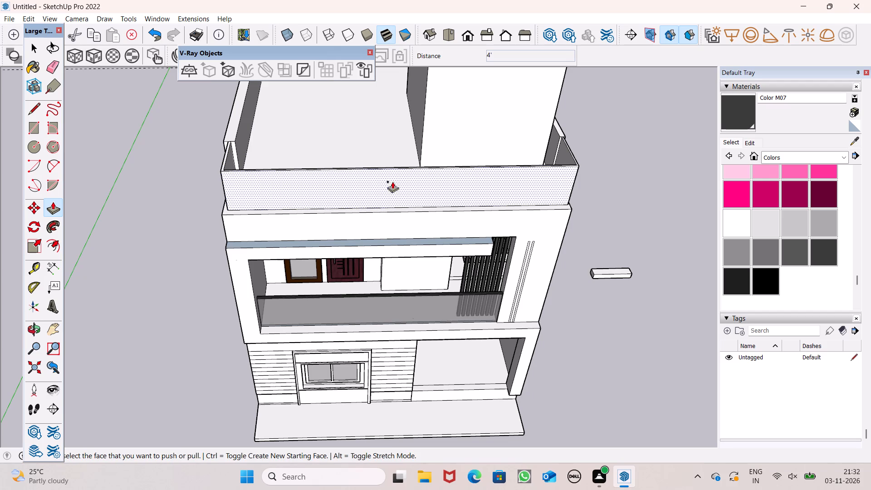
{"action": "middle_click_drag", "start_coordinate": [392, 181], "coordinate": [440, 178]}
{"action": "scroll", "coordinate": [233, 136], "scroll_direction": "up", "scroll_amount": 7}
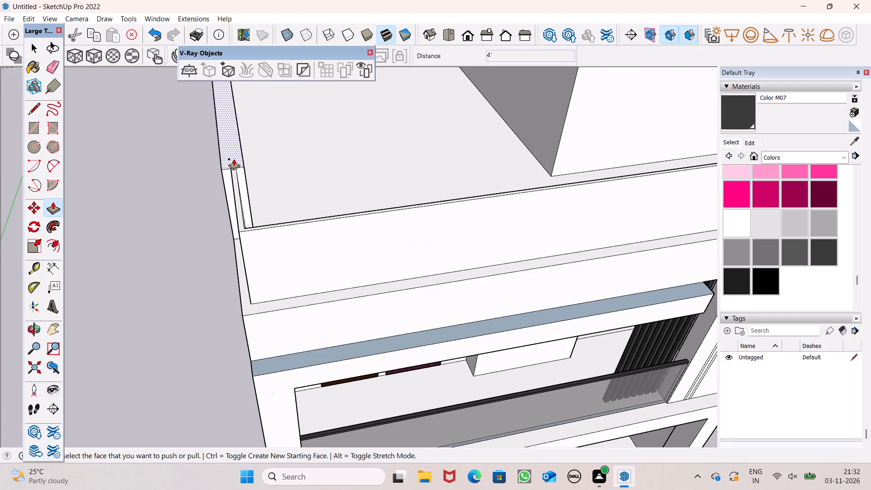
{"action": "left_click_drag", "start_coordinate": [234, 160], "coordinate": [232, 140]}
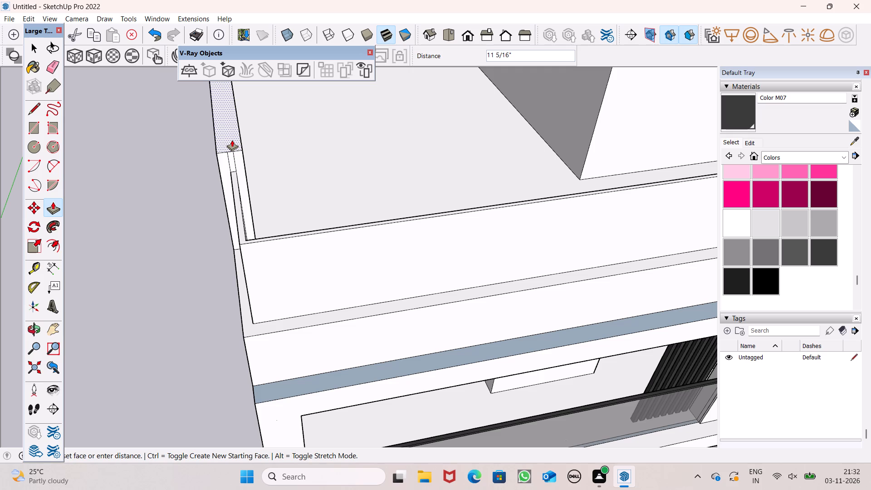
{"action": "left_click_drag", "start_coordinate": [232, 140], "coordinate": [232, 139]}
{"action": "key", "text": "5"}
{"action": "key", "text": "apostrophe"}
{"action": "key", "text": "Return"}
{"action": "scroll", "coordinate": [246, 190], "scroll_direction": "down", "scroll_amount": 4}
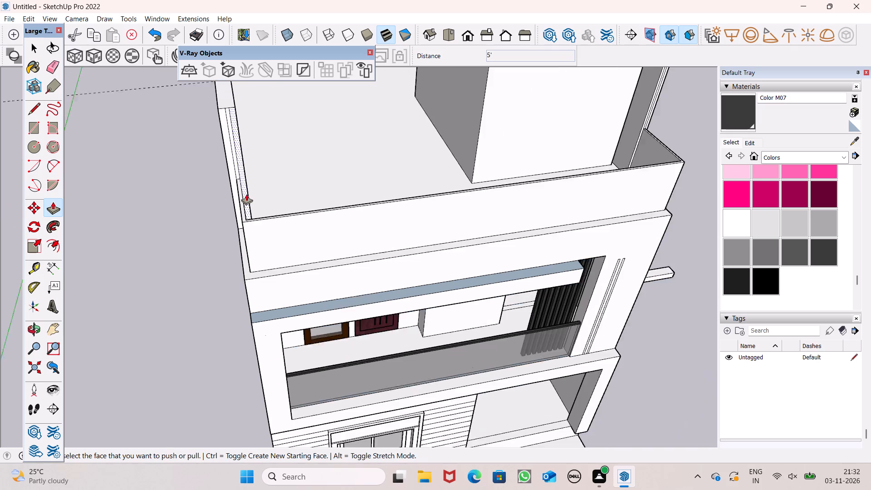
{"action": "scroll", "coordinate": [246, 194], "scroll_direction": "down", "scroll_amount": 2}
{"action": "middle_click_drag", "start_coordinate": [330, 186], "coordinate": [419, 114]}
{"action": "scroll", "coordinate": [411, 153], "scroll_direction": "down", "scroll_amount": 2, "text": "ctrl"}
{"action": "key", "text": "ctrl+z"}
Raise the top of the wide parapet wall by 1'.
{"action": "middle_click_drag", "start_coordinate": [406, 165], "coordinate": [294, 206]}
{"action": "scroll", "coordinate": [262, 156], "scroll_direction": "up", "scroll_amount": 2}
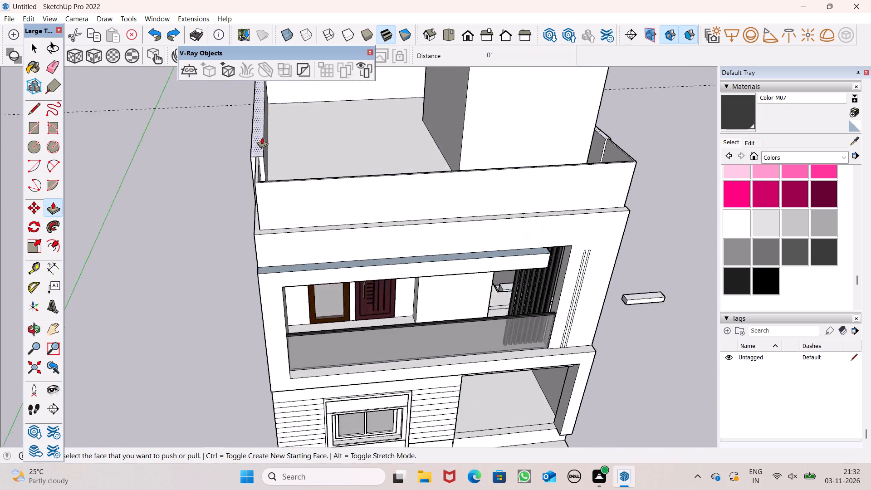
{"action": "scroll", "coordinate": [262, 137], "scroll_direction": "up", "scroll_amount": 6}
{"action": "left_click_drag", "start_coordinate": [259, 160], "coordinate": [259, 137]}
{"action": "type", "text": "1'"}
{"action": "key", "text": "Return"}
Extrude the narrow parapet's top face up about 2" as a separate cap rail band.
{"action": "scroll", "coordinate": [258, 141], "scroll_direction": "down", "scroll_amount": 3}
{"action": "middle_click_drag", "start_coordinate": [365, 181], "coordinate": [413, 200]}
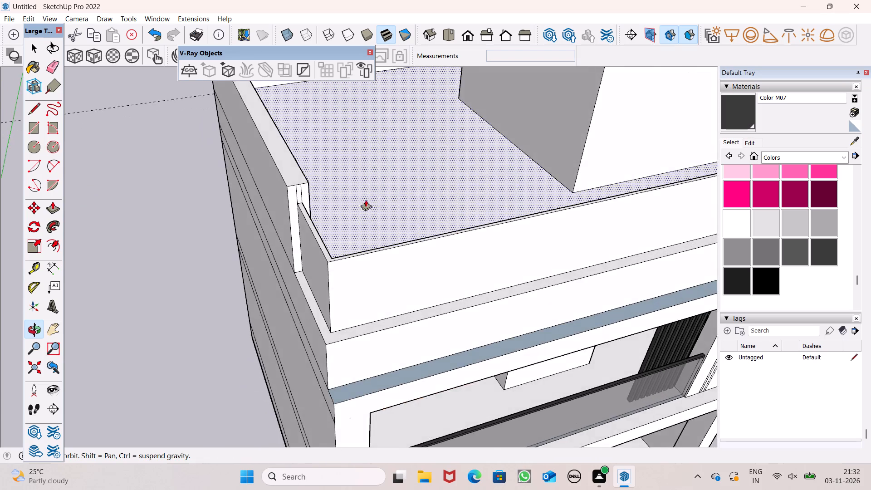
{"action": "scroll", "coordinate": [303, 250], "scroll_direction": "up", "scroll_amount": 5}
{"action": "left_click_drag", "start_coordinate": [324, 260], "coordinate": [325, 254]}
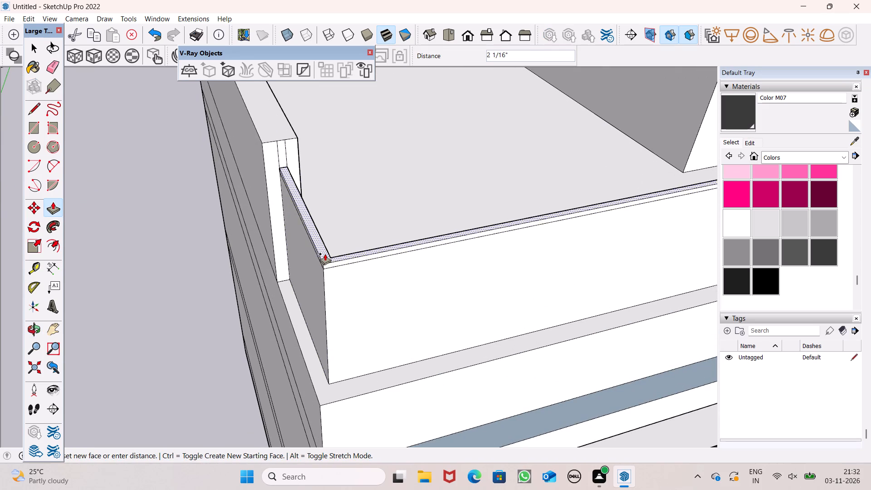
{"action": "left_click_drag", "start_coordinate": [325, 254], "coordinate": [325, 253]}
Paint the top and outer faces of the narrow parapet's cap rail with Color M07 along the front and both sides.
{"action": "scroll", "coordinate": [258, 230], "scroll_direction": "down", "scroll_amount": 7}
{"action": "key", "text": "space"}
{"action": "left_click_drag", "start_coordinate": [247, 220], "coordinate": [247, 216]}
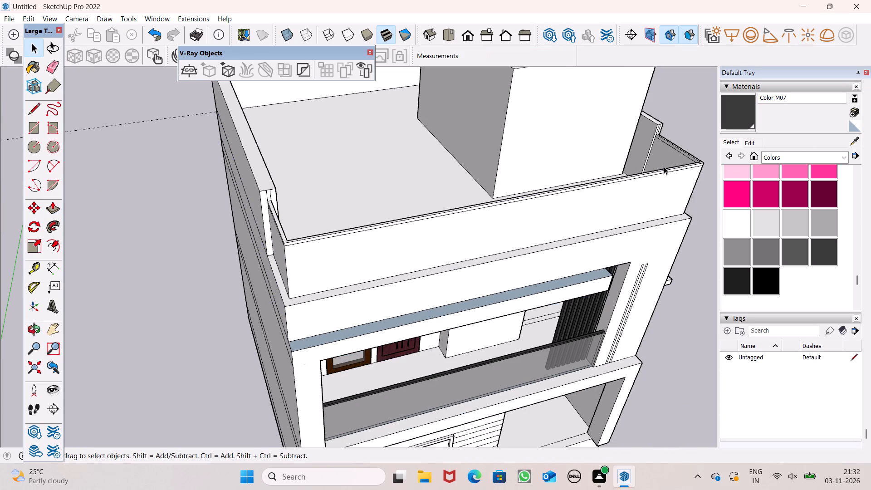
{"action": "left_click", "coordinate": [739, 106]}
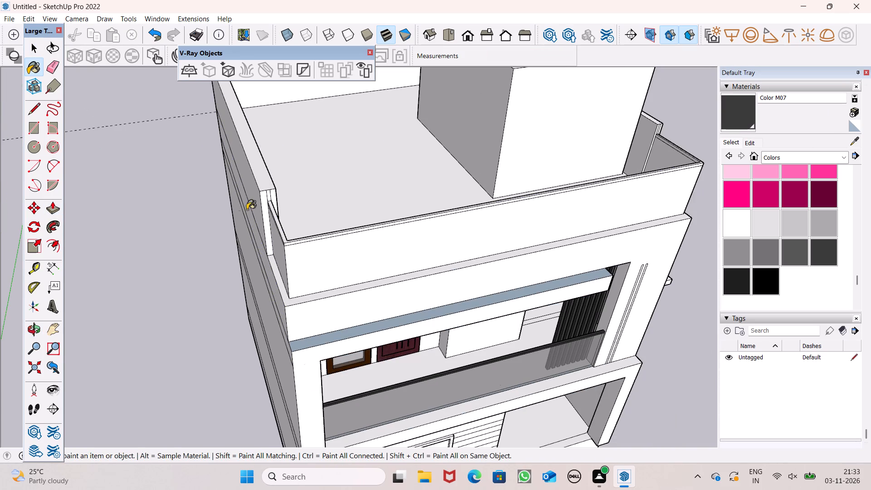
{"action": "scroll", "coordinate": [238, 208], "scroll_direction": "up", "scroll_amount": 7}
{"action": "left_click", "coordinate": [367, 255]}
{"action": "left_click", "coordinate": [365, 264]}
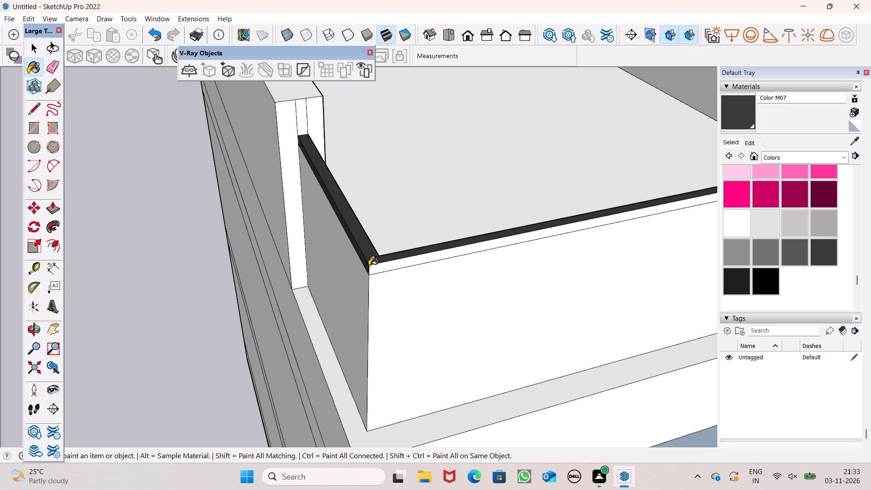
{"action": "left_click", "coordinate": [377, 269]}
{"action": "scroll", "coordinate": [388, 213], "scroll_direction": "down", "scroll_amount": 5}
{"action": "scroll", "coordinate": [330, 186], "scroll_direction": "down", "scroll_amount": 5}
{"action": "scroll", "coordinate": [699, 139], "scroll_direction": "up", "scroll_amount": 2}
{"action": "scroll", "coordinate": [276, 171], "scroll_direction": "down", "scroll_amount": 3}
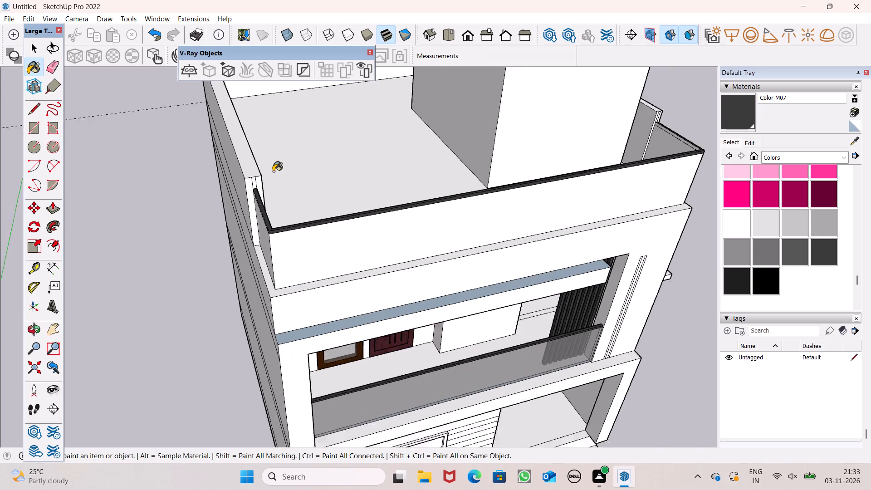
{"action": "scroll", "coordinate": [273, 171], "scroll_direction": "down", "scroll_amount": 3}
{"action": "middle_click_drag", "start_coordinate": [594, 168], "coordinate": [177, 174]}
{"action": "scroll", "coordinate": [177, 174], "scroll_direction": "up", "scroll_amount": 1}
{"action": "scroll", "coordinate": [388, 276], "scroll_direction": "up", "scroll_amount": 14}
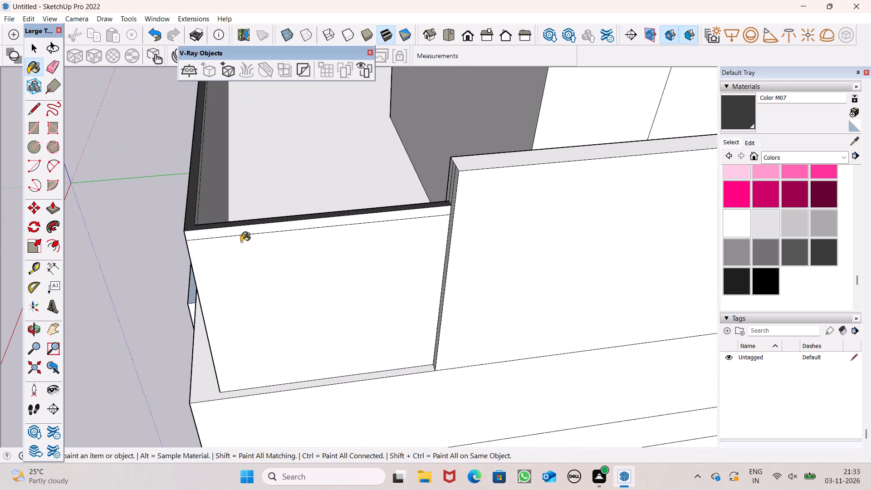
{"action": "left_click", "coordinate": [240, 231]}
Paint the inner faces of the cap rail with Color M07 along the front and the side return.
{"action": "middle_click_drag", "start_coordinate": [321, 228], "coordinate": [0, 318]}
{"action": "middle_click_drag", "start_coordinate": [402, 115], "coordinate": [399, 274]}
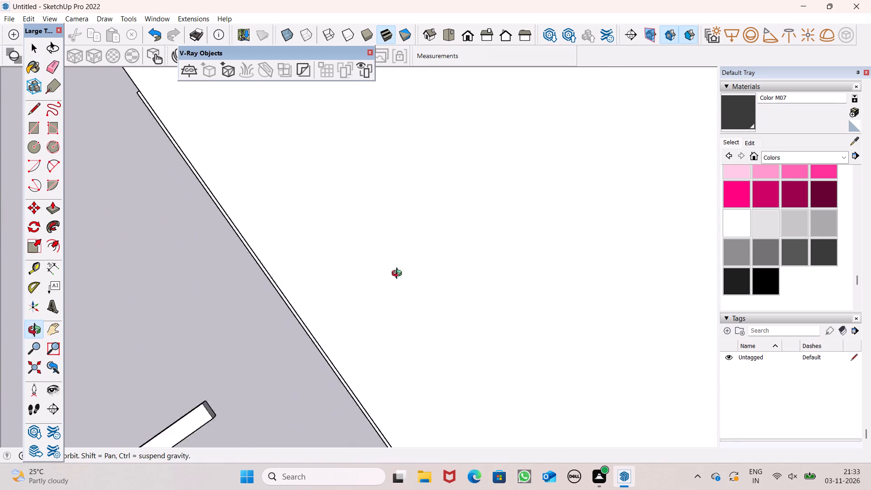
{"action": "middle_click_drag", "start_coordinate": [399, 274], "coordinate": [841, 0]}
{"action": "scroll", "coordinate": [841, 0], "scroll_direction": "up", "scroll_amount": 1}
{"action": "scroll", "coordinate": [448, 209], "scroll_direction": "down", "scroll_amount": 10}
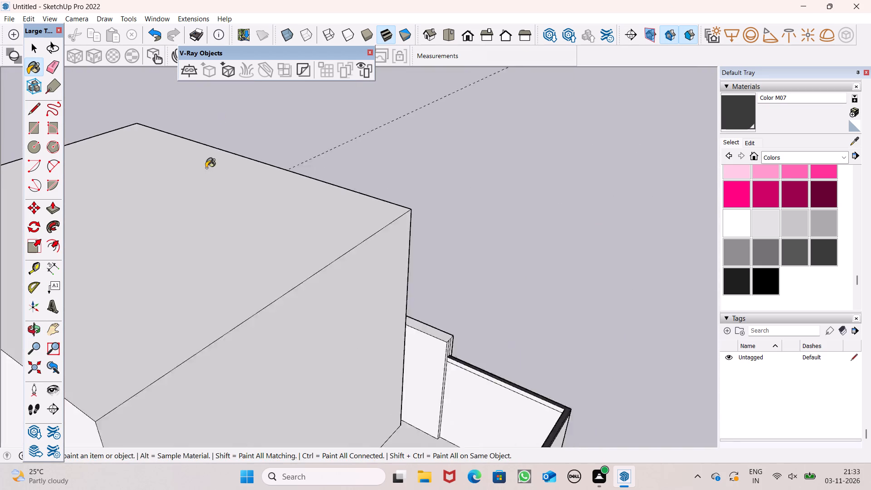
{"action": "scroll", "coordinate": [206, 168], "scroll_direction": "down", "scroll_amount": 2}
{"action": "middle_click_drag", "start_coordinate": [265, 323], "coordinate": [533, 258]}
{"action": "scroll", "coordinate": [533, 258], "scroll_direction": "up", "scroll_amount": 7}
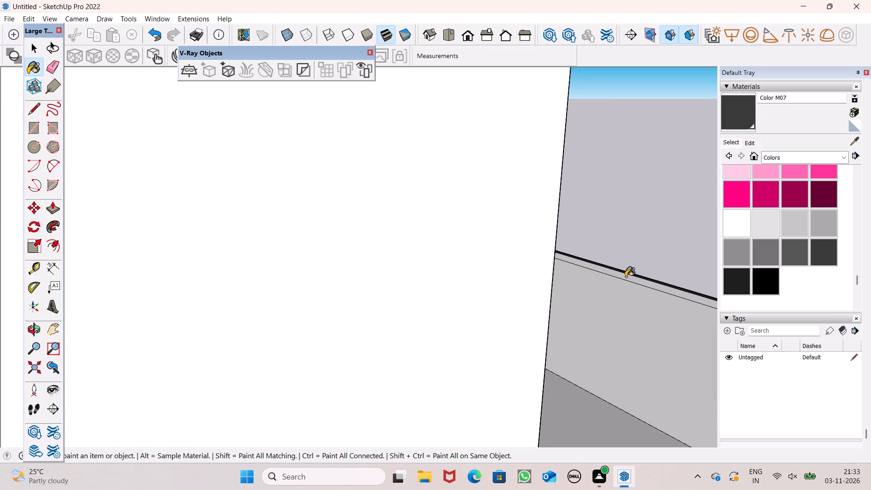
{"action": "left_click", "coordinate": [626, 277]}
{"action": "middle_click_drag", "start_coordinate": [626, 282], "coordinate": [510, 260]}
{"action": "scroll", "coordinate": [514, 264], "scroll_direction": "up", "scroll_amount": 1}
{"action": "scroll", "coordinate": [401, 215], "scroll_direction": "up", "scroll_amount": 5}
{"action": "middle_click_drag", "start_coordinate": [395, 220], "coordinate": [386, 233]}
{"action": "left_click", "coordinate": [382, 224]}
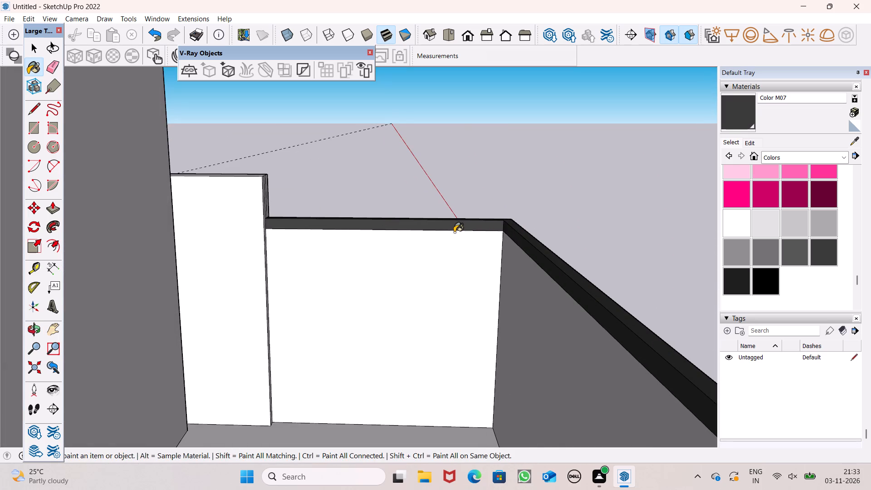
{"action": "scroll", "coordinate": [407, 193], "scroll_direction": "down", "scroll_amount": 4}
{"action": "key", "text": "space"}
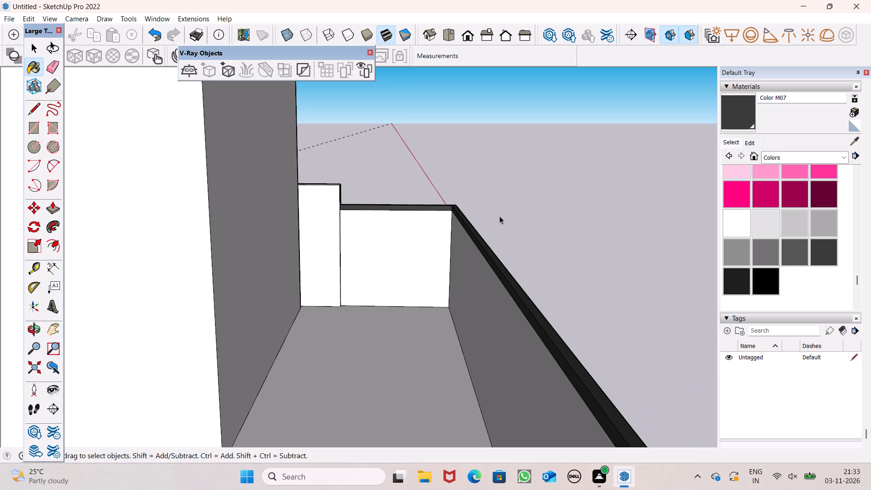
Paint the outer faces of the front panel and the block-side panel below the cap rail with Translucent Glass Blue.
{"action": "middle_click_drag", "start_coordinate": [491, 224], "coordinate": [228, 216]}
{"action": "scroll", "coordinate": [583, 194], "scroll_direction": "down", "scroll_amount": 5}
{"action": "left_click", "coordinate": [800, 153]}
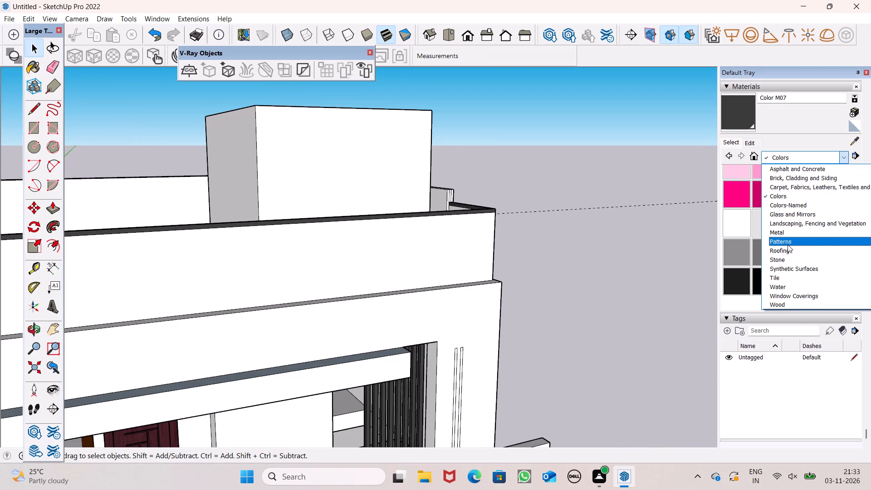
{"action": "left_click", "coordinate": [786, 214]}
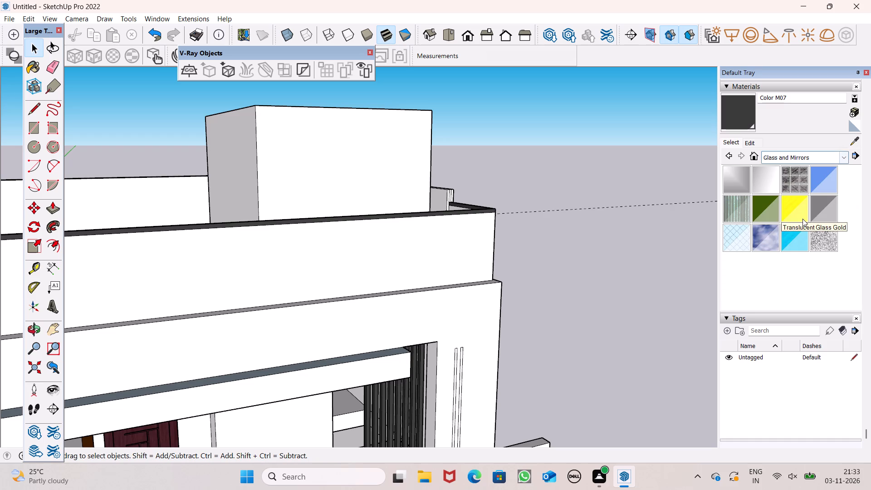
{"action": "left_click", "coordinate": [823, 199]}
{"action": "left_click", "coordinate": [817, 180]}
{"action": "scroll", "coordinate": [776, 157], "scroll_direction": "down", "scroll_amount": 7}
{"action": "middle_click_drag", "start_coordinate": [711, 206], "coordinate": [608, 241]}
{"action": "scroll", "coordinate": [595, 239], "scroll_direction": "up", "scroll_amount": 1}
{"action": "left_click", "coordinate": [329, 295]}
{"action": "middle_click_drag", "start_coordinate": [496, 279], "coordinate": [246, 268]}
{"action": "left_click", "coordinate": [249, 255]}
Paint the remaining inner parapet panel faces and the opposite side panel below the cap rail with Translucent Glass Blue.
{"action": "middle_click_drag", "start_coordinate": [349, 268], "coordinate": [798, 370]}
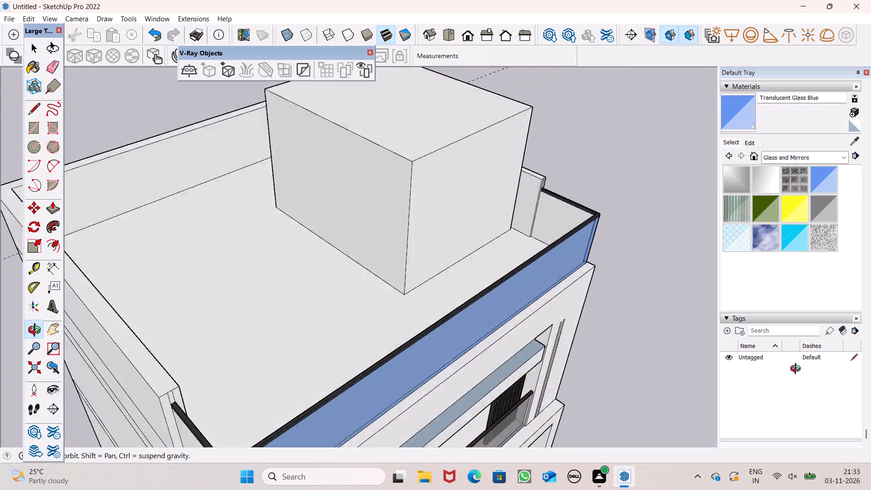
{"action": "middle_click_drag", "start_coordinate": [798, 370], "coordinate": [838, 360]}
{"action": "left_click", "coordinate": [544, 191]}
{"action": "scroll", "coordinate": [541, 141], "scroll_direction": "down", "scroll_amount": 4}
{"action": "middle_click_drag", "start_coordinate": [457, 316], "coordinate": [463, 268]}
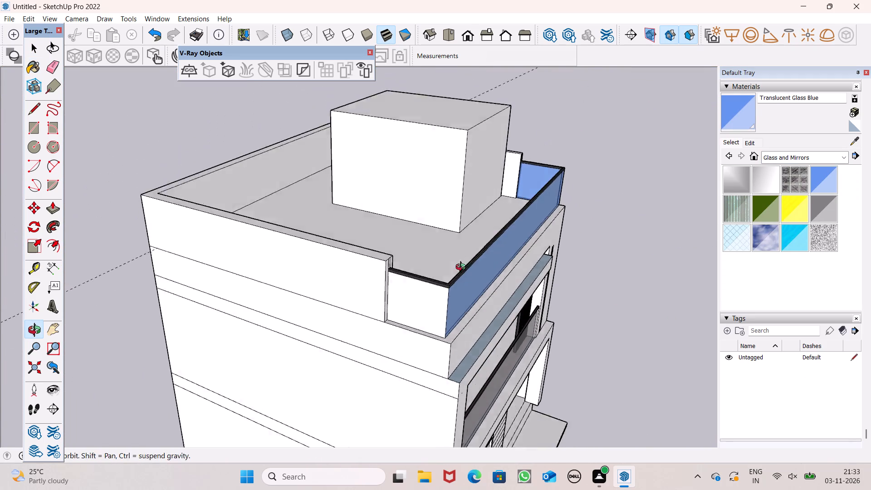
{"action": "middle_click_drag", "start_coordinate": [463, 268], "coordinate": [465, 257]}
{"action": "left_click", "coordinate": [437, 294]}
{"action": "middle_click_drag", "start_coordinate": [414, 275], "coordinate": [613, 311]}
{"action": "left_click", "coordinate": [537, 217]}
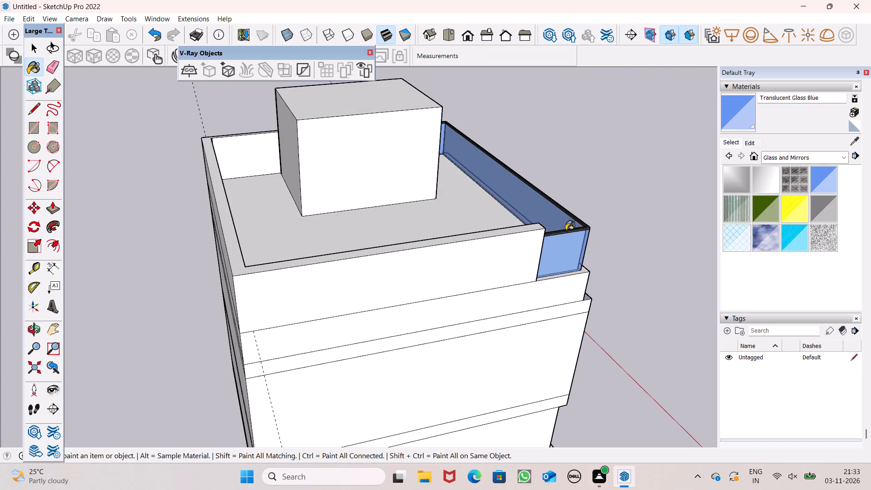
Edit the Translucent Glass Blue colour to R 149, G 191, B 246.
{"action": "middle_click_drag", "start_coordinate": [571, 280], "coordinate": [148, 248]}
{"action": "left_click", "coordinate": [748, 143]}
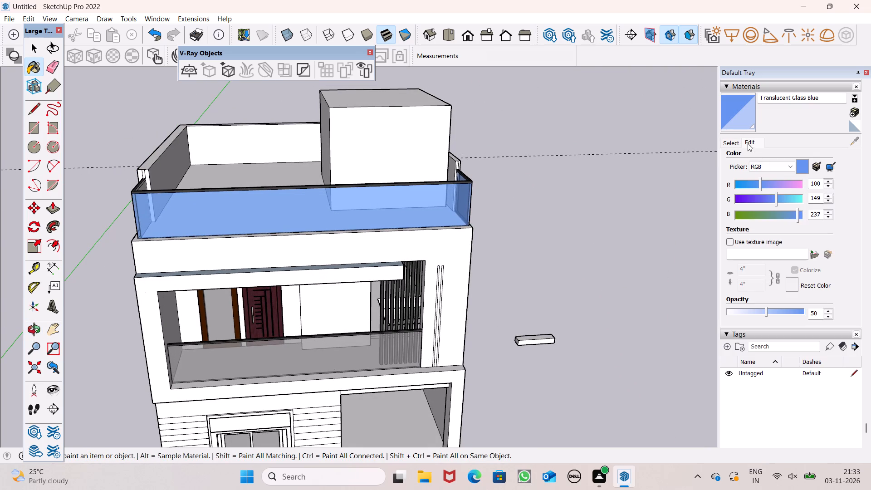
{"action": "left_click", "coordinate": [773, 184]}
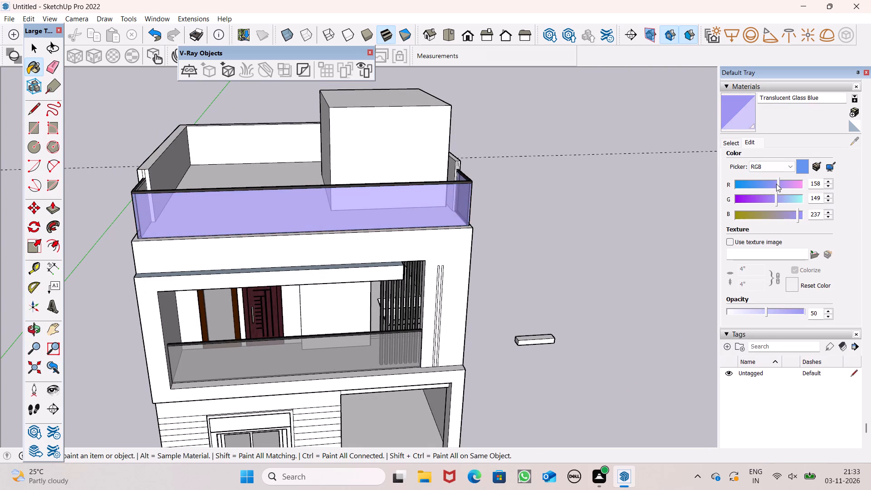
{"action": "left_click", "coordinate": [774, 181]}
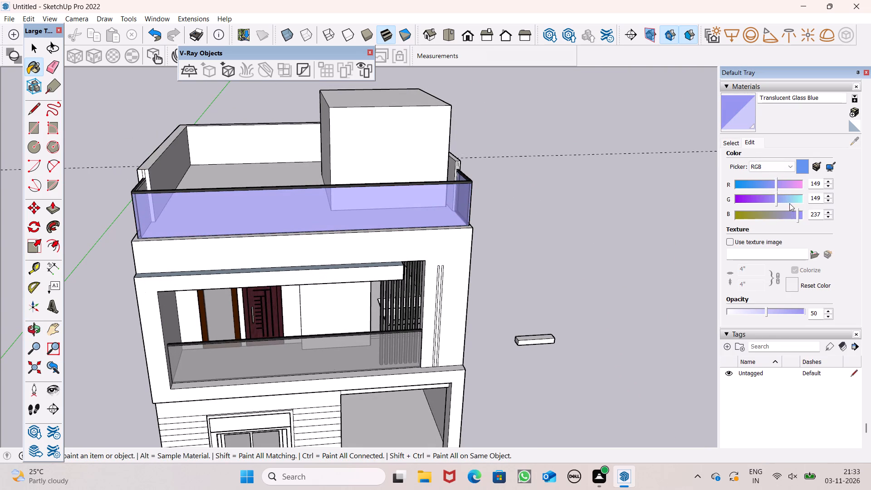
{"action": "left_click", "coordinate": [784, 196]}
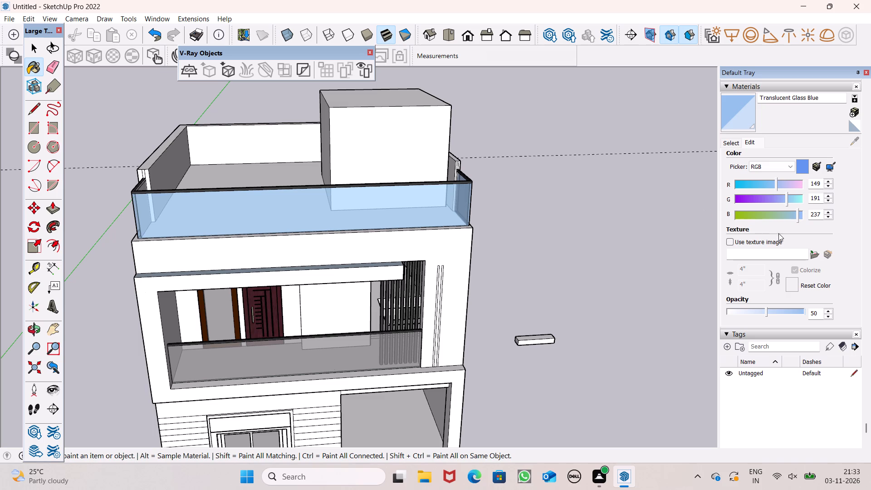
{"action": "left_click", "coordinate": [795, 213]}
Set the red value of the Translucent Glass Blue colour to 108.
{"action": "left_click_drag", "start_coordinate": [770, 184], "coordinate": [764, 187]}
{"action": "scroll", "coordinate": [575, 191], "scroll_direction": "down", "scroll_amount": 4}
{"action": "middle_click_drag", "start_coordinate": [567, 220], "coordinate": [515, 182]}
{"action": "scroll", "coordinate": [515, 176], "scroll_direction": "up", "scroll_amount": 1}
{"action": "middle_click_drag", "start_coordinate": [515, 182], "coordinate": [515, 184]}
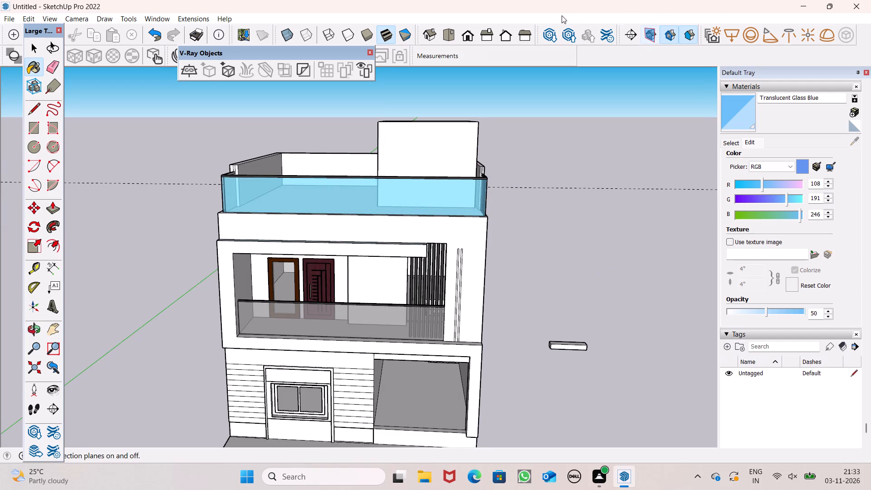
Paint the projecting wall panel beside the maroon door on the upper balcony with Wood Floor Parquet.
{"action": "left_click", "coordinate": [734, 149]}
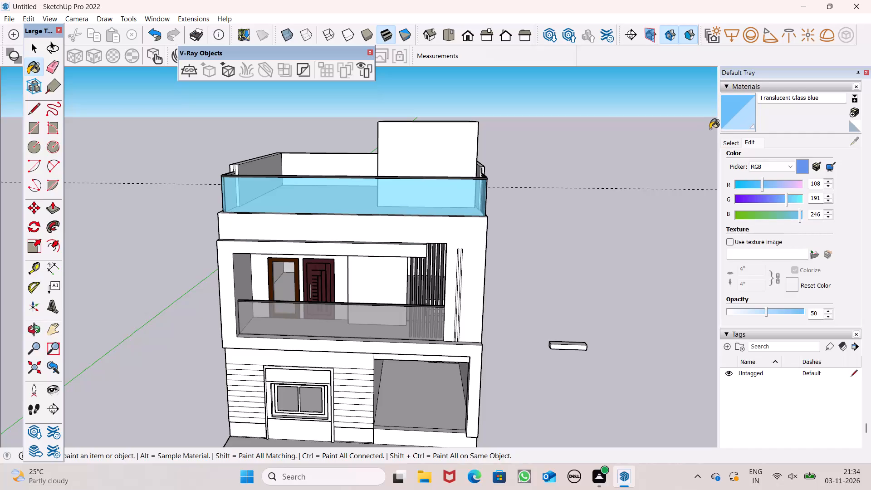
{"action": "left_click", "coordinate": [735, 141]}
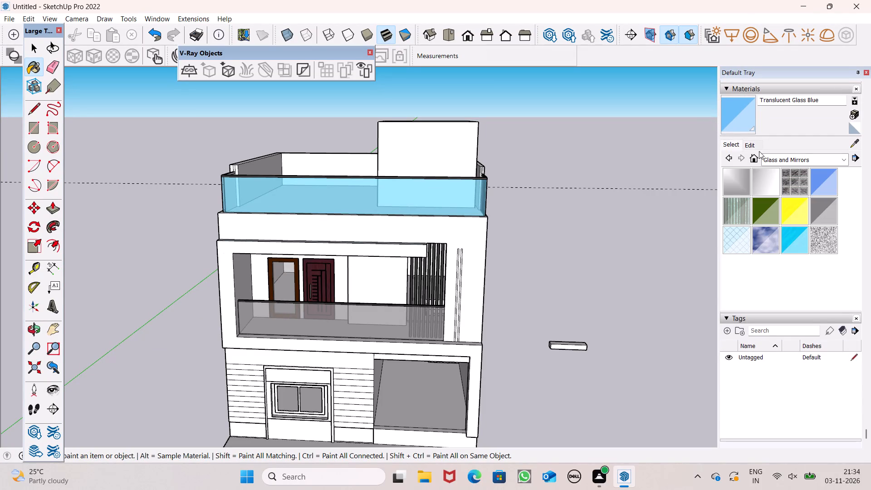
{"action": "left_click", "coordinate": [797, 160]}
{"action": "left_click", "coordinate": [792, 303]}
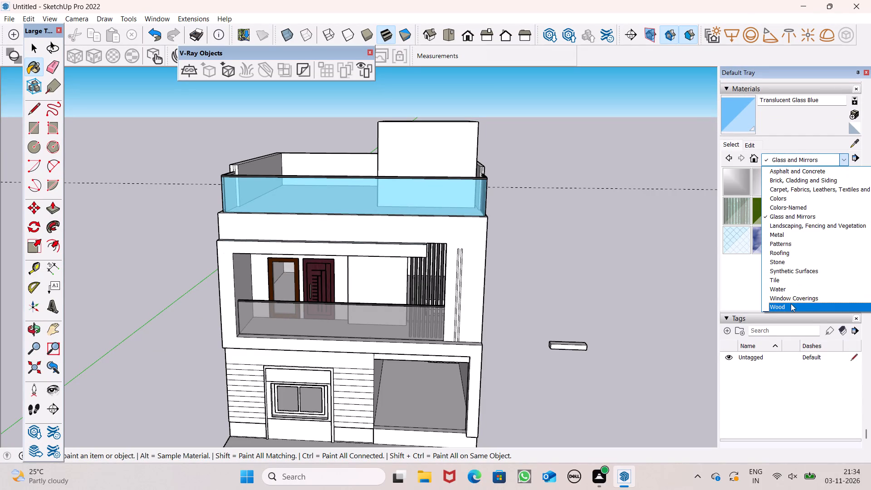
{"action": "left_click", "coordinate": [795, 212]}
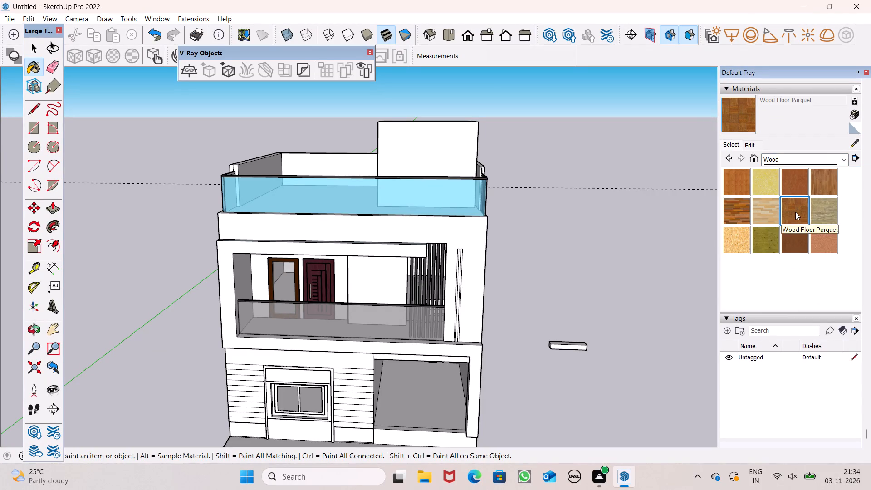
{"action": "middle_click_drag", "start_coordinate": [400, 283], "coordinate": [502, 265]}
{"action": "left_click_drag", "start_coordinate": [392, 282], "coordinate": [382, 279]}
{"action": "middle_click_drag", "start_coordinate": [356, 270], "coordinate": [436, 267]}
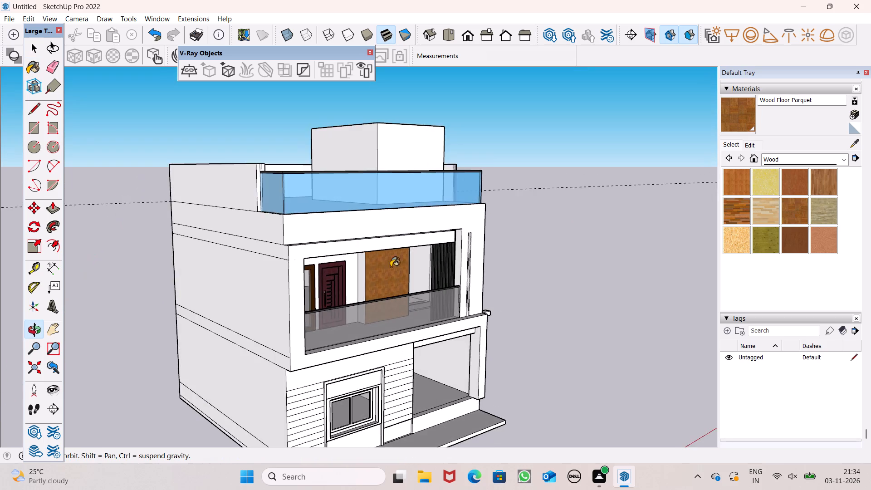
{"action": "scroll", "coordinate": [377, 267], "scroll_direction": "up", "scroll_amount": 5}
{"action": "left_click", "coordinate": [362, 269]}
Paint the plain wall band above the ground-floor window and grooved cladding with Wood Floor Parquet.
{"action": "scroll", "coordinate": [379, 233], "scroll_direction": "down", "scroll_amount": 3}
{"action": "middle_click_drag", "start_coordinate": [456, 281], "coordinate": [272, 275]}
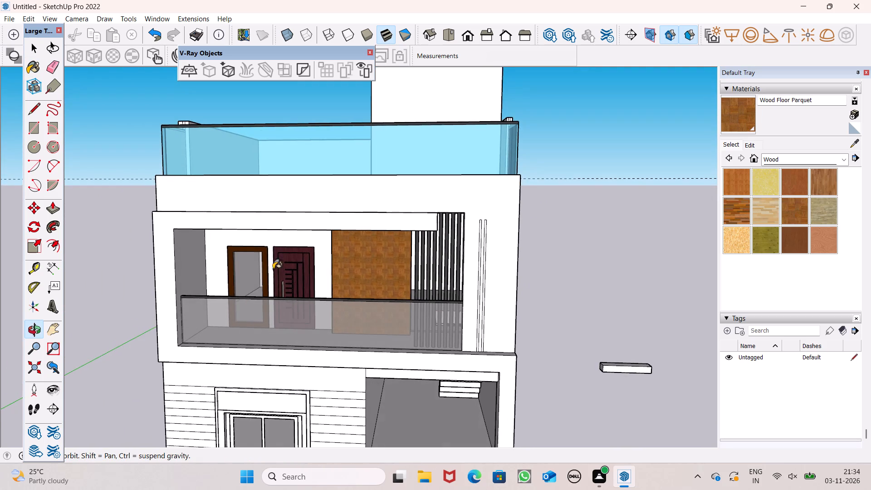
{"action": "scroll", "coordinate": [531, 208], "scroll_direction": "down", "scroll_amount": 4}
{"action": "scroll", "coordinate": [327, 353], "scroll_direction": "up", "scroll_amount": 5}
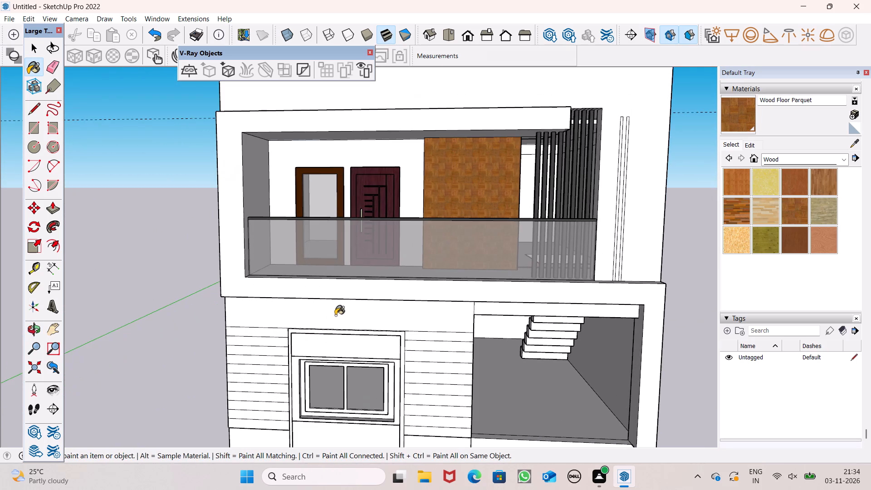
{"action": "left_click", "coordinate": [337, 314]}
{"action": "middle_click_drag", "start_coordinate": [444, 304], "coordinate": [420, 310]}
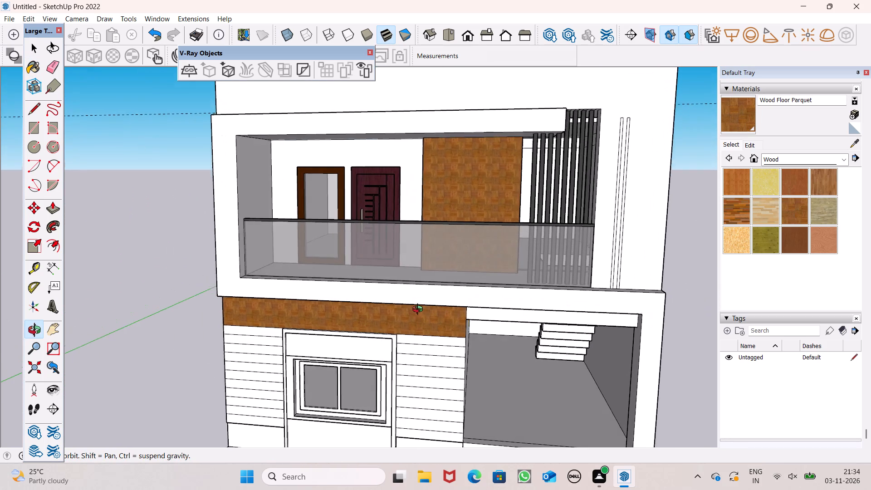
{"action": "middle_click_drag", "start_coordinate": [420, 310], "coordinate": [419, 310]}
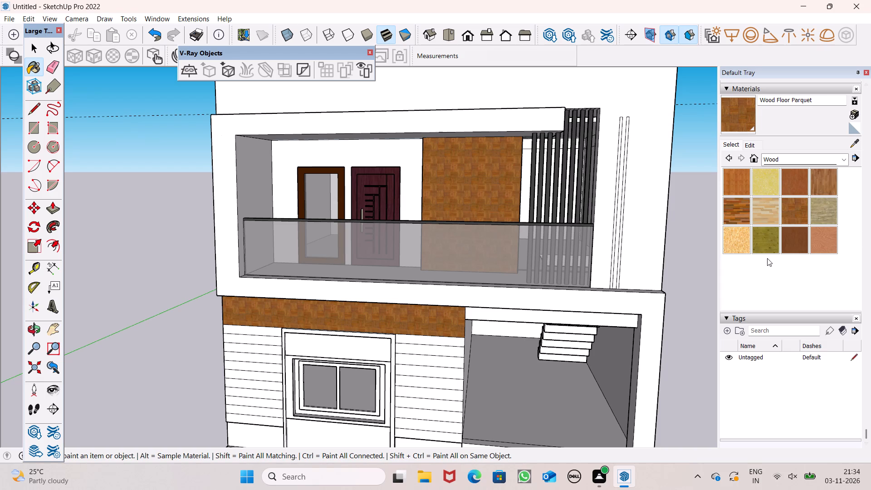
Paint the wall panels above and below the ground-floor window with Wood OSB.
{"action": "scroll", "coordinate": [534, 233], "scroll_direction": "down", "scroll_amount": 6}
{"action": "middle_click_drag", "start_coordinate": [514, 259], "coordinate": [562, 254]}
{"action": "scroll", "coordinate": [596, 240], "scroll_direction": "up", "scroll_amount": 1}
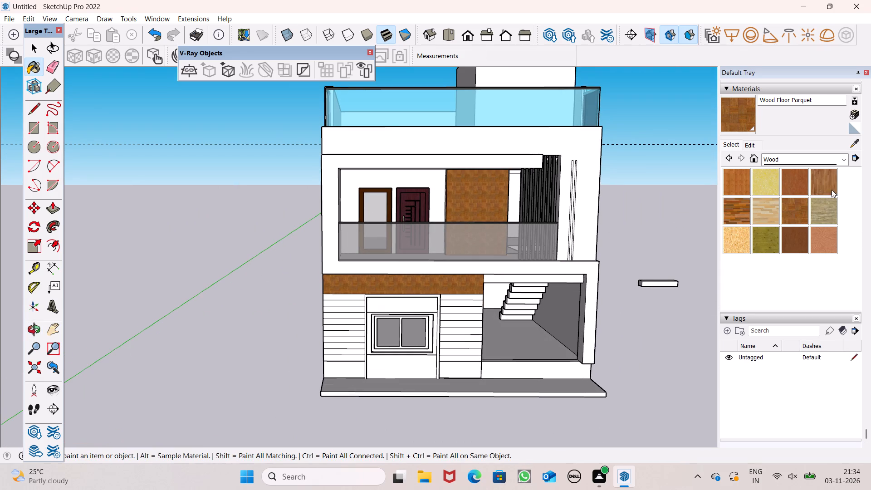
{"action": "left_click", "coordinate": [736, 244]}
{"action": "scroll", "coordinate": [305, 431], "scroll_direction": "up", "scroll_amount": 6}
{"action": "left_click_drag", "start_coordinate": [416, 360], "coordinate": [419, 343]}
{"action": "left_click", "coordinate": [447, 223]}
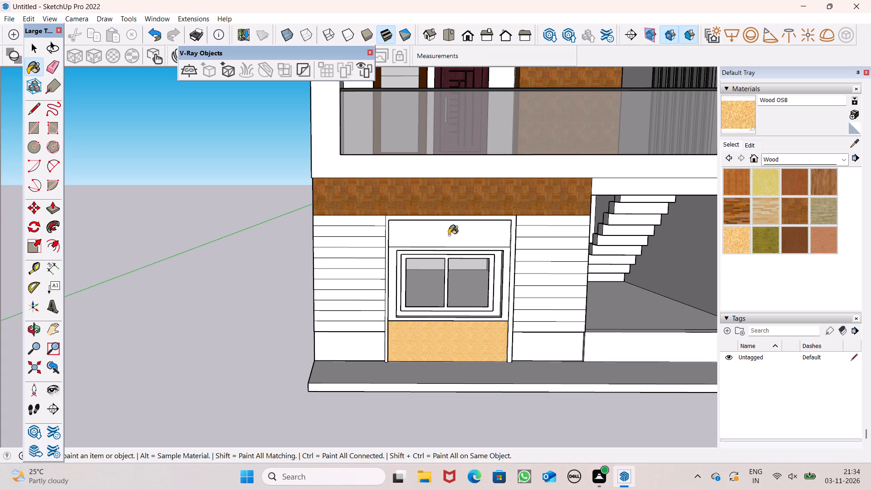
{"action": "middle_click_drag", "start_coordinate": [503, 282], "coordinate": [483, 301]}
{"action": "scroll", "coordinate": [504, 283], "scroll_direction": "up", "scroll_amount": 1}
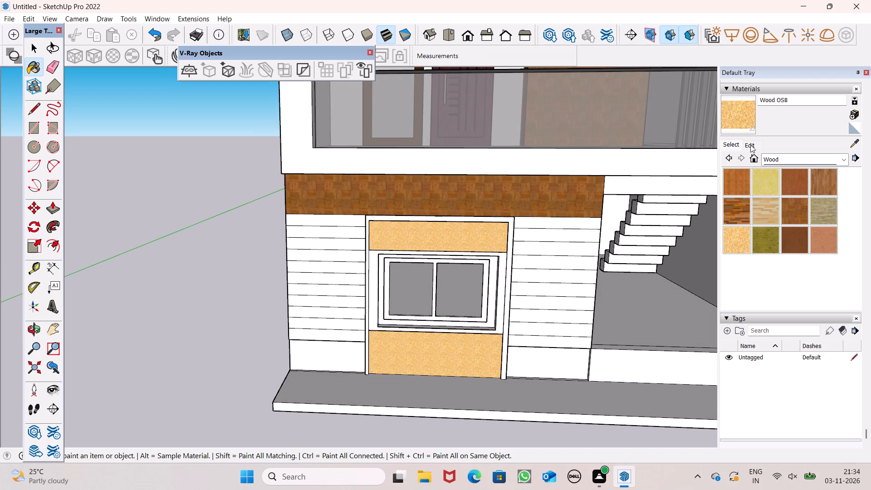
Edit the Wood OSB colour to R 227, G 195, B 143.
{"action": "left_click", "coordinate": [750, 144]}
{"action": "left_click", "coordinate": [772, 216]}
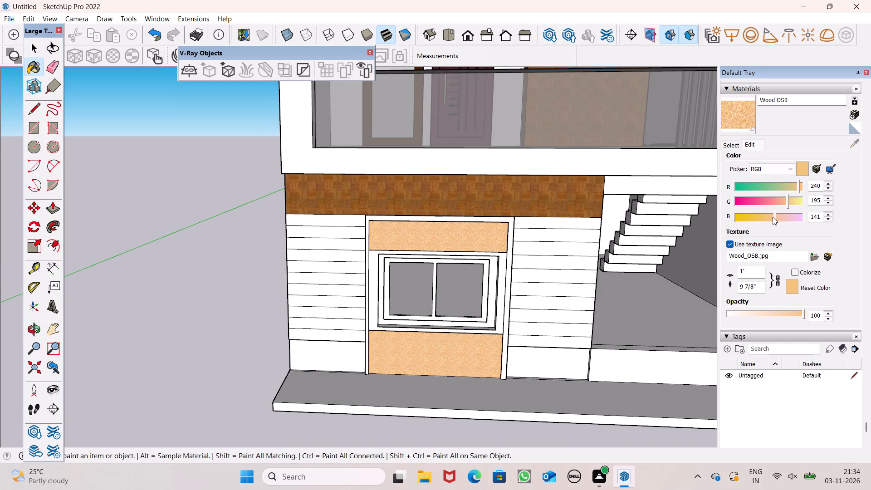
{"action": "left_click", "coordinate": [793, 184]}
Paint the inner side wall of the ground-floor stair opening with Wood OSB.
{"action": "scroll", "coordinate": [345, 238], "scroll_direction": "down", "scroll_amount": 4}
{"action": "middle_click_drag", "start_coordinate": [356, 252], "coordinate": [398, 245]}
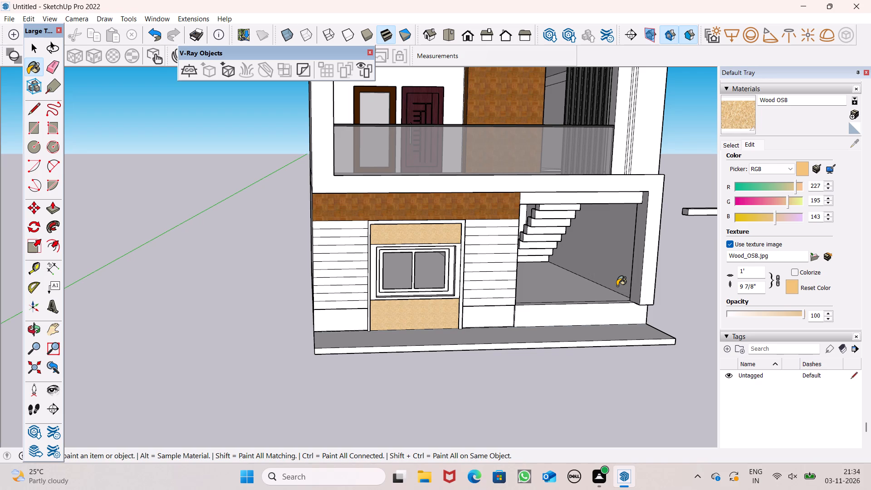
{"action": "middle_click_drag", "start_coordinate": [718, 314], "coordinate": [651, 338]}
{"action": "middle_click_drag", "start_coordinate": [651, 338], "coordinate": [653, 341]}
{"action": "left_click", "coordinate": [614, 240]}
{"action": "middle_click_drag", "start_coordinate": [643, 297], "coordinate": [598, 315]}
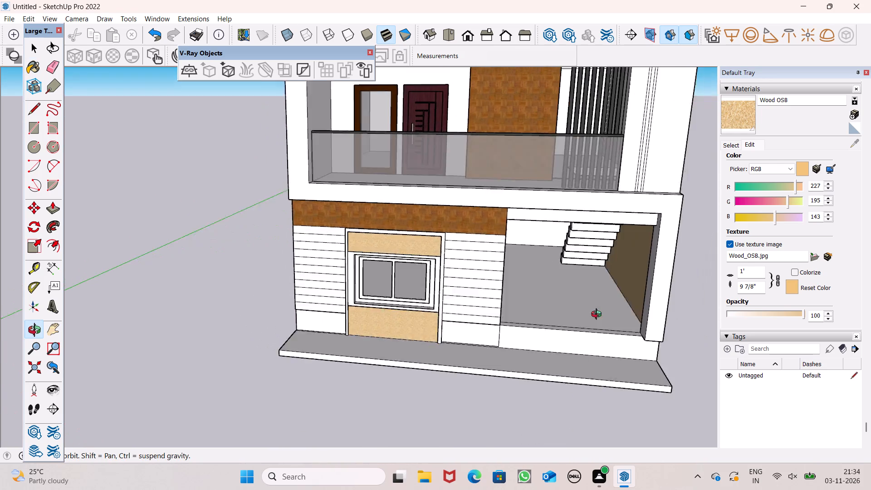
{"action": "middle_click_drag", "start_coordinate": [598, 315], "coordinate": [609, 293]}
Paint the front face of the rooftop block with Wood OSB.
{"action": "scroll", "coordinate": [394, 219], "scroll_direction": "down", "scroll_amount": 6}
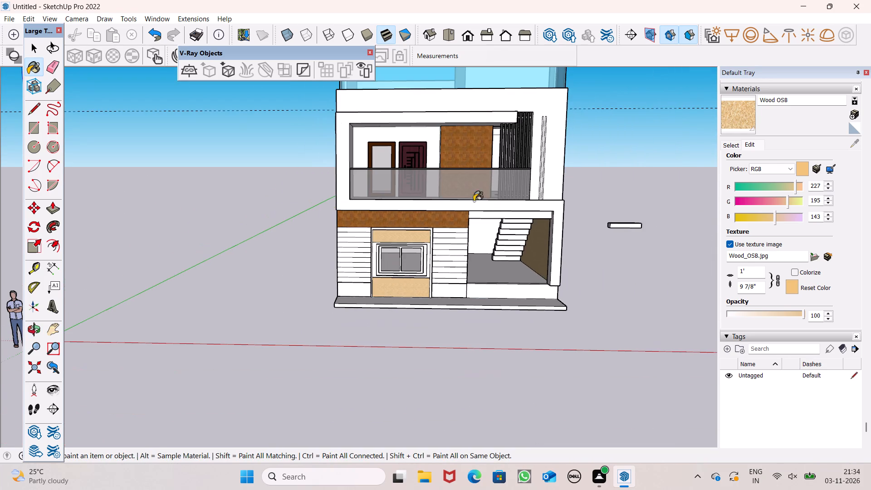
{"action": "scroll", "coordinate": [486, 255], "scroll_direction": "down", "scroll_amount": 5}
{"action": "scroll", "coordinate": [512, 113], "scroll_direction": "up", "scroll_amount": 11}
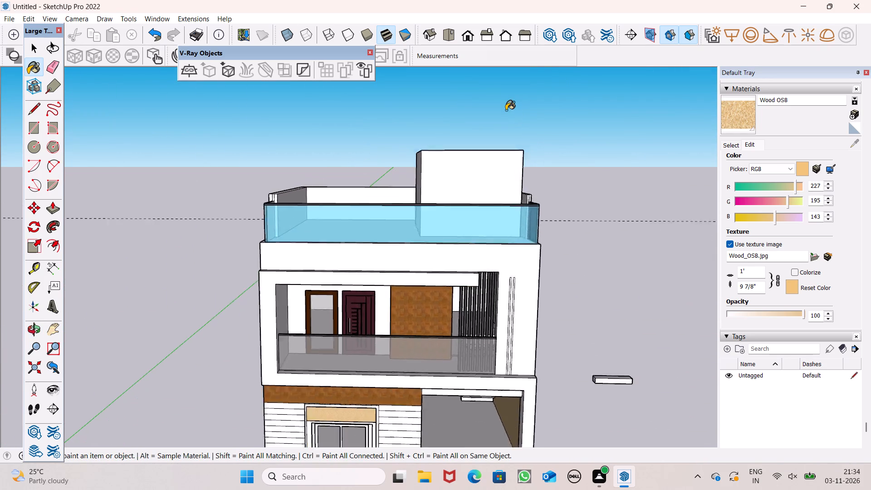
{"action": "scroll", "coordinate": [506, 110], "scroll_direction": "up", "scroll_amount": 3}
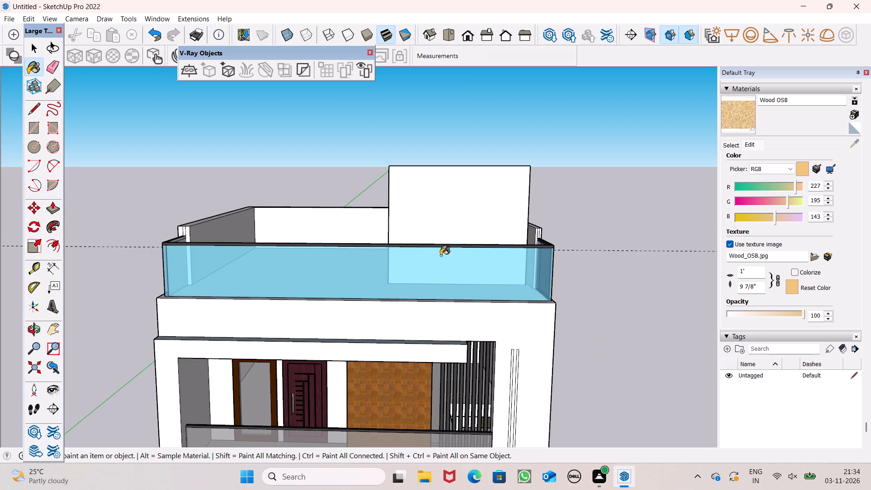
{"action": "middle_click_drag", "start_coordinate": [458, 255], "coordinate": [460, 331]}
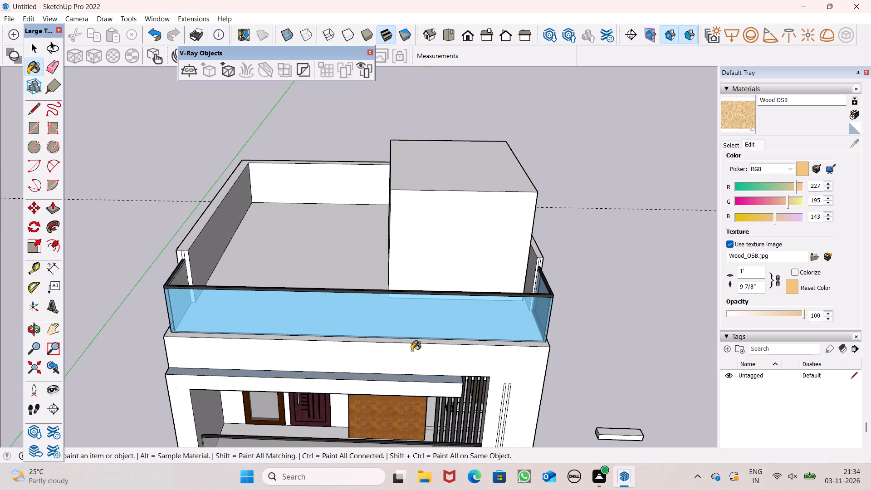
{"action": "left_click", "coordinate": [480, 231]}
Erase the two vertical lines dividing the side face of the rooftop block nearest the parapet.
{"action": "middle_click_drag", "start_coordinate": [530, 229], "coordinate": [412, 211]}
{"action": "scroll", "coordinate": [412, 211], "scroll_direction": "up", "scroll_amount": 1}
{"action": "scroll", "coordinate": [499, 212], "scroll_direction": "up", "scroll_amount": 1}
{"action": "middle_click_drag", "start_coordinate": [497, 212], "coordinate": [396, 243]}
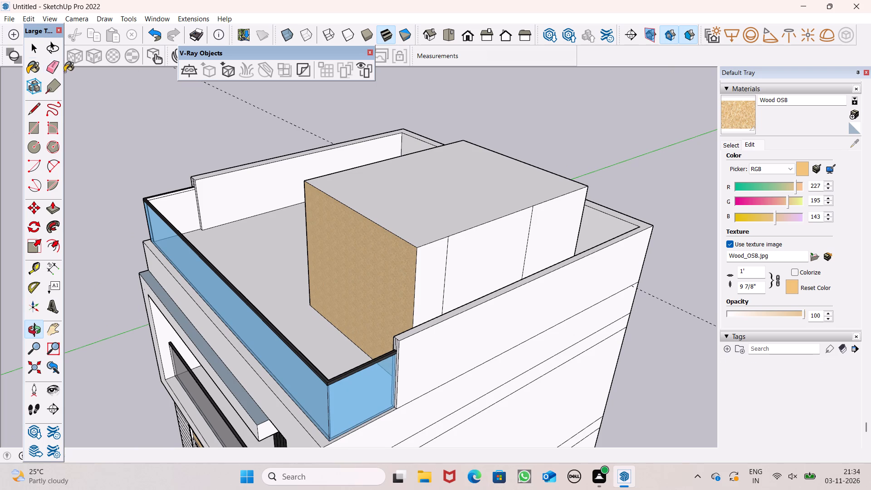
{"action": "left_click_drag", "start_coordinate": [53, 67], "coordinate": [57, 67]}
{"action": "left_click_drag", "start_coordinate": [440, 270], "coordinate": [507, 245]}
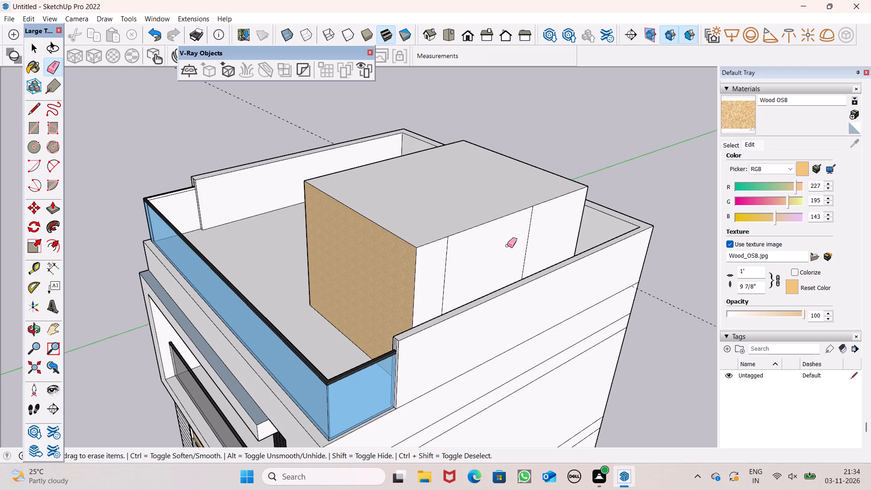
{"action": "left_click_drag", "start_coordinate": [507, 245], "coordinate": [548, 229]}
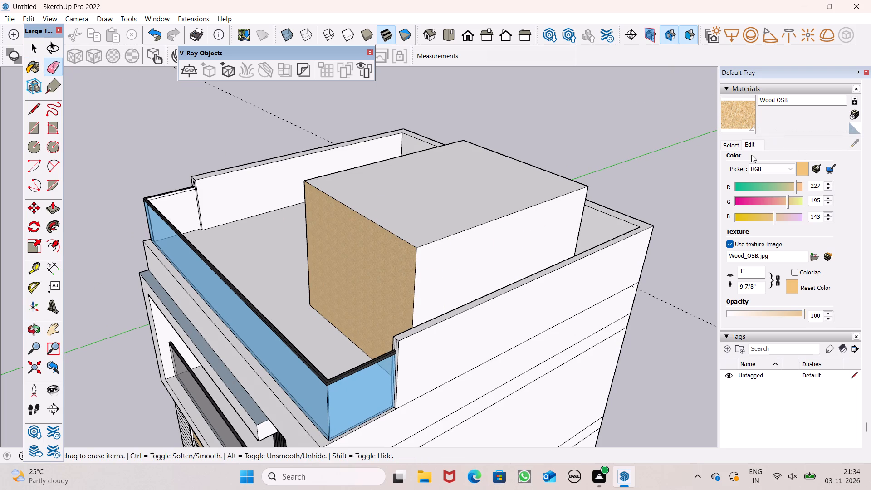
Paint the rooftop block's top, front and both side faces with Wood Lumber ButtJoined.
{"action": "left_click", "coordinate": [726, 147]}
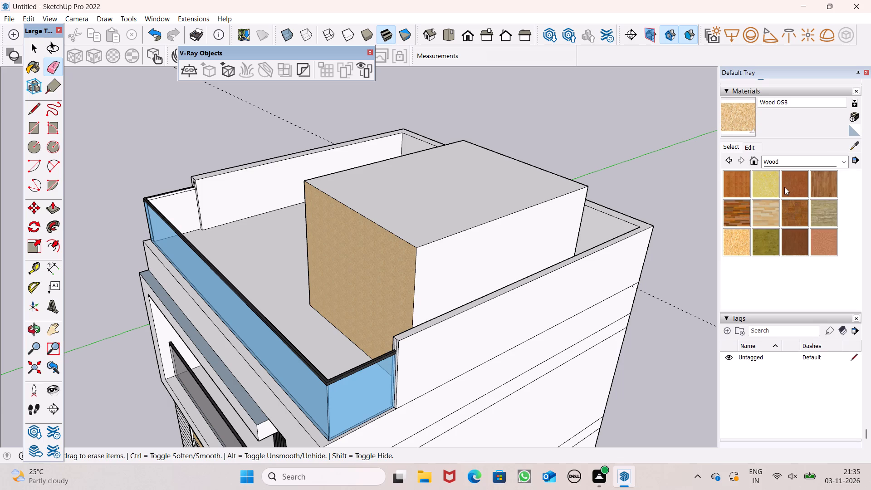
{"action": "left_click", "coordinate": [818, 210]}
{"action": "left_click", "coordinate": [520, 220]}
{"action": "left_click", "coordinate": [452, 218]}
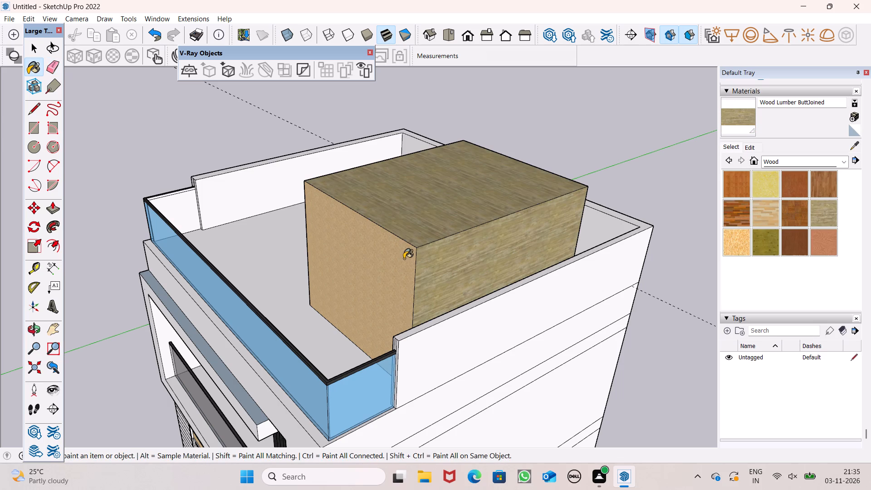
{"action": "left_click_drag", "start_coordinate": [404, 257], "coordinate": [402, 253]}
{"action": "middle_click_drag", "start_coordinate": [333, 240], "coordinate": [744, 218]}
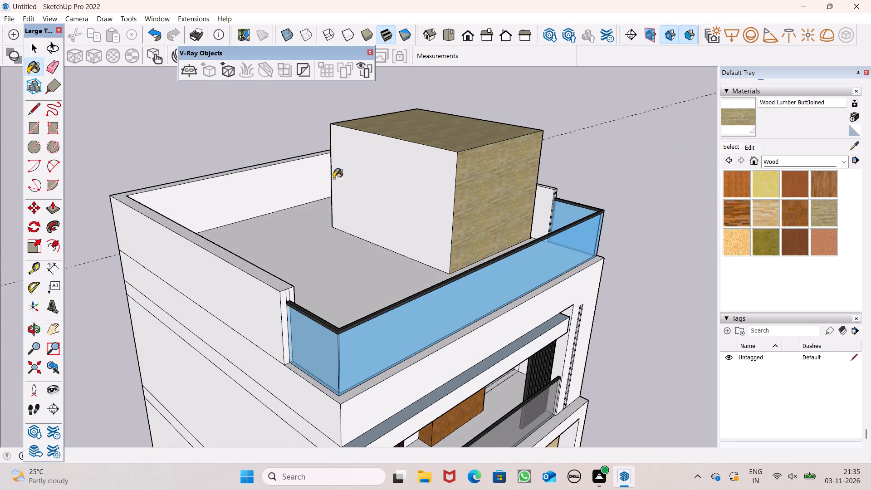
{"action": "left_click", "coordinate": [393, 177]}
Erase the stray vertical edge on the rooftop block's rear face and paint that face with Wood Lumber ButtJoined.
{"action": "middle_click_drag", "start_coordinate": [488, 204], "coordinate": [695, 182]}
{"action": "middle_click_drag", "start_coordinate": [332, 183], "coordinate": [616, 193]}
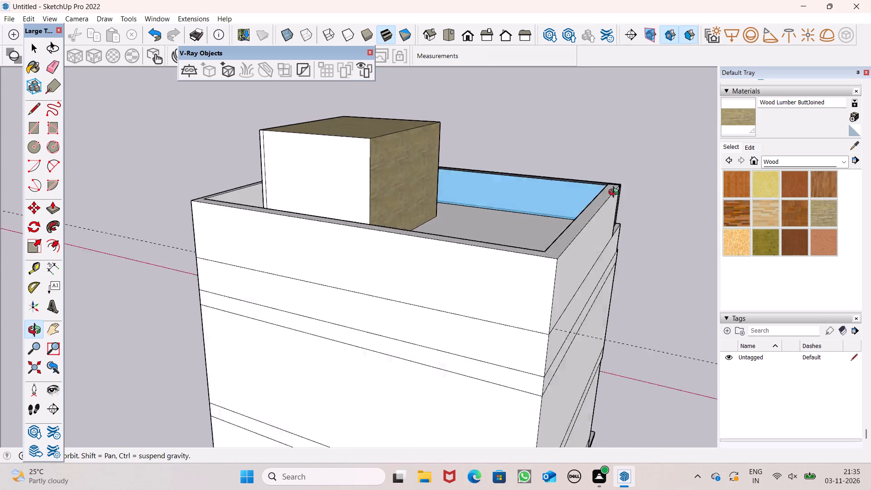
{"action": "middle_click_drag", "start_coordinate": [616, 193], "coordinate": [628, 191]}
{"action": "scroll", "coordinate": [628, 192], "scroll_direction": "up", "scroll_amount": 1}
{"action": "scroll", "coordinate": [163, 157], "scroll_direction": "up", "scroll_amount": 5}
{"action": "left_click", "coordinate": [257, 156]}
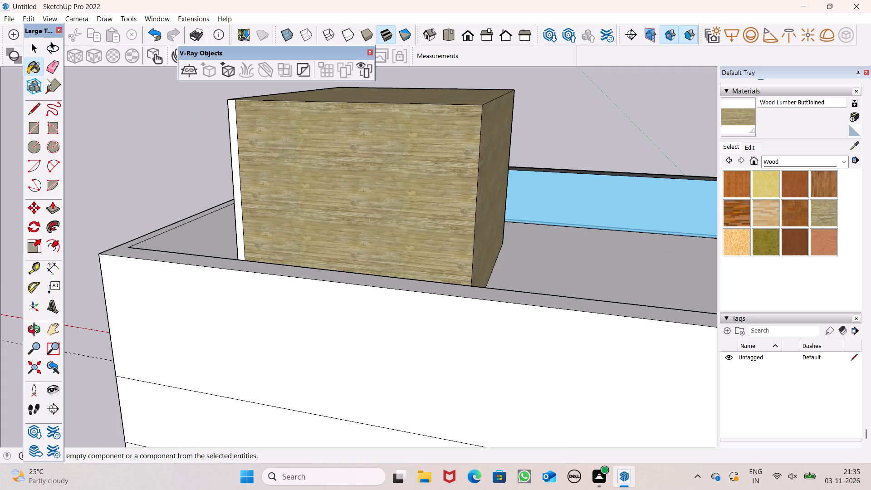
{"action": "left_click", "coordinate": [54, 73]}
{"action": "left_click_drag", "start_coordinate": [241, 147], "coordinate": [236, 151]}
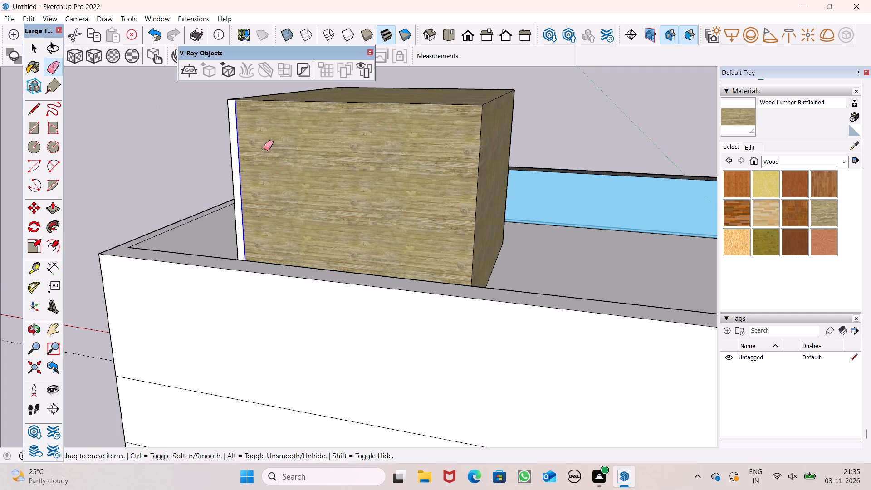
{"action": "left_click", "coordinate": [722, 110]}
{"action": "left_click", "coordinate": [332, 181]}
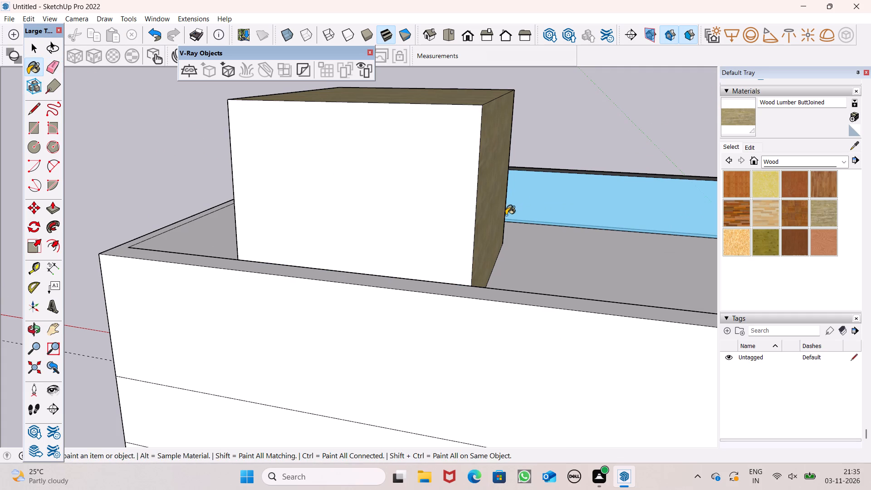
Draw a 10' vertical line, top to bottom, just inside one side edge of the rooftop block's face toward the glass roof railing.
{"action": "middle_click_drag", "start_coordinate": [499, 222], "coordinate": [0, 247]}
{"action": "scroll", "coordinate": [491, 151], "scroll_direction": "down", "scroll_amount": 2}
{"action": "middle_click_drag", "start_coordinate": [620, 173], "coordinate": [387, 286]}
{"action": "scroll", "coordinate": [605, 187], "scroll_direction": "up", "scroll_amount": 1}
{"action": "middle_click_drag", "start_coordinate": [384, 244], "coordinate": [426, 220]}
{"action": "scroll", "coordinate": [362, 303], "scroll_direction": "down", "scroll_amount": 6}
{"action": "scroll", "coordinate": [347, 188], "scroll_direction": "up", "scroll_amount": 8}
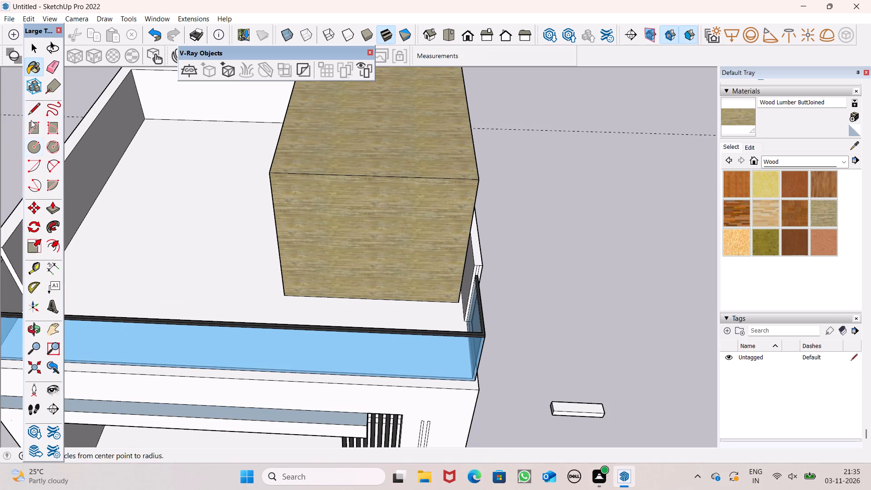
{"action": "left_click", "coordinate": [33, 110]}
{"action": "middle_click_drag", "start_coordinate": [312, 255], "coordinate": [327, 224]}
{"action": "scroll", "coordinate": [305, 181], "scroll_direction": "up", "scroll_amount": 7}
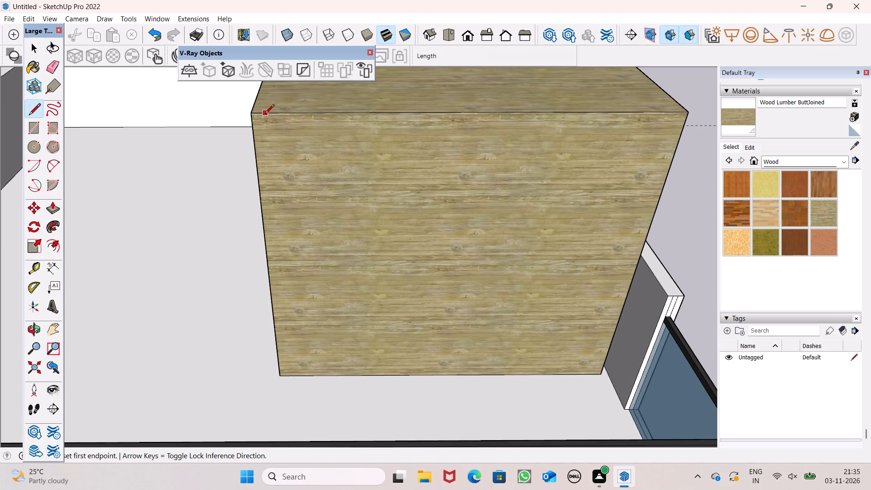
{"action": "left_click", "coordinate": [265, 114]}
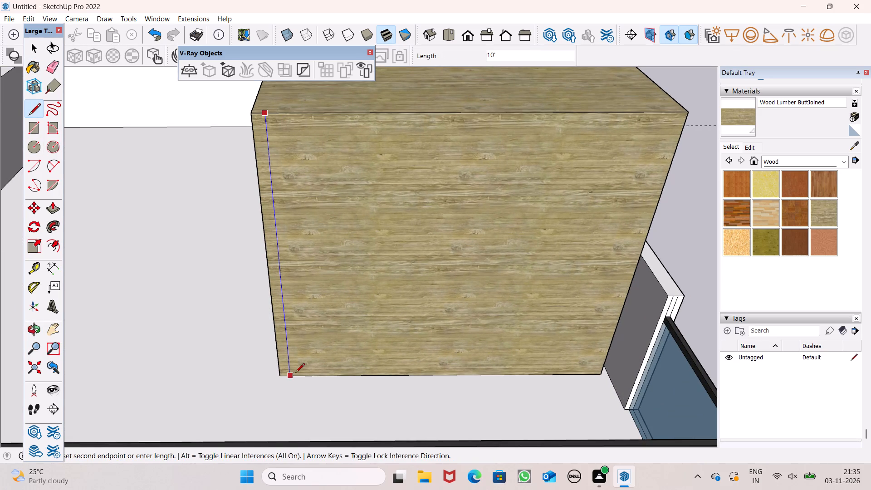
{"action": "left_click", "coordinate": [295, 373]}
{"action": "key", "text": "space"}
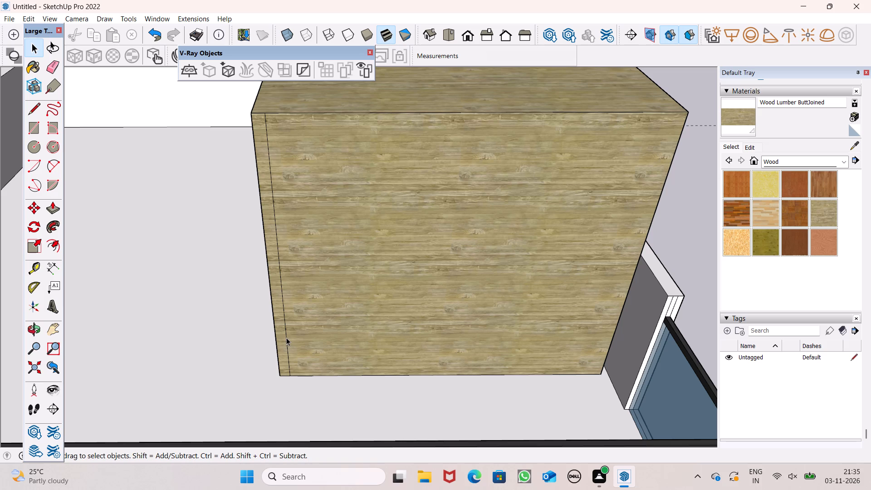
Copy the vertical line about 3 13/16" inward along the face and array the copy 20 times.
{"action": "left_click", "coordinate": [286, 338]}
{"action": "key", "text": "m"}
{"action": "key", "text": "Return"}
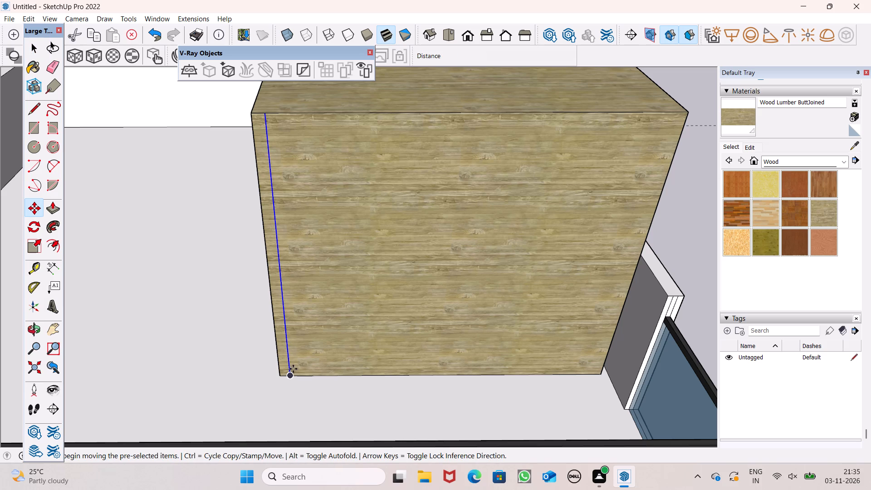
{"action": "left_click_drag", "start_coordinate": [289, 367], "coordinate": [298, 372]}
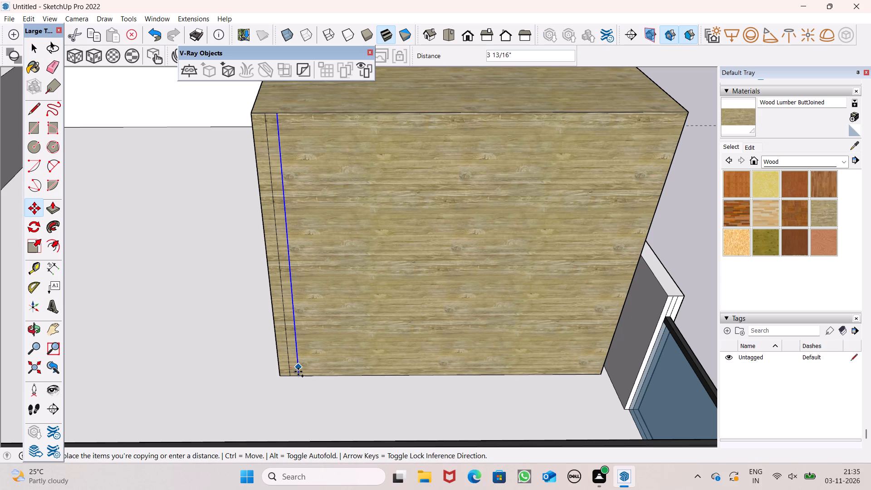
{"action": "left_click_drag", "start_coordinate": [298, 372], "coordinate": [298, 372]}
{"action": "scroll", "coordinate": [273, 396], "scroll_direction": "up", "scroll_amount": 8}
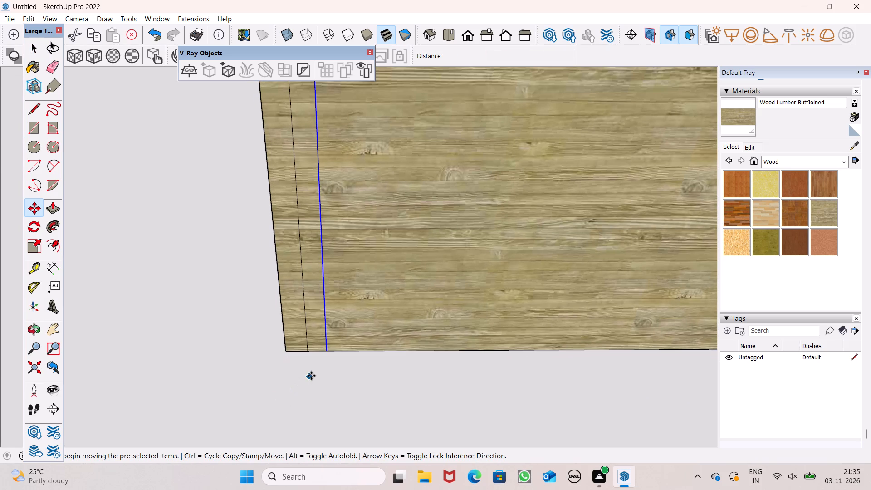
{"action": "key", "text": "shift+asterisk"}
{"action": "type", "text": "20"}
{"action": "key", "text": "Return"}
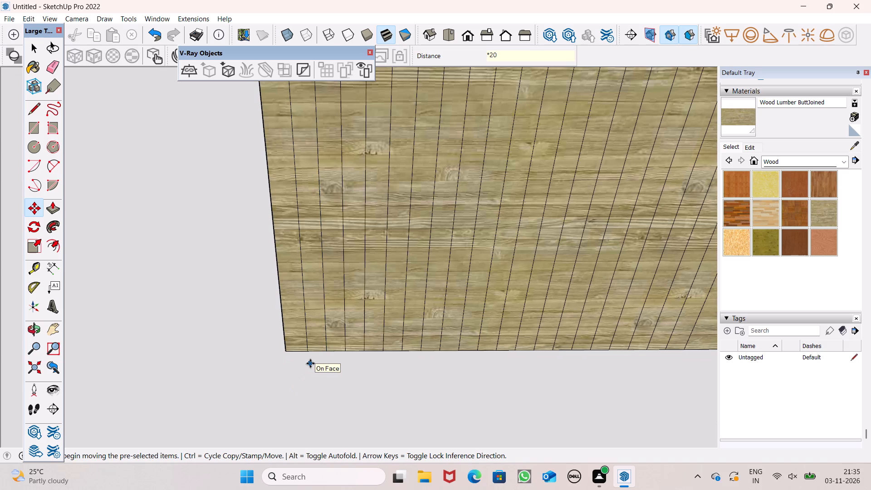
{"action": "scroll", "coordinate": [373, 178], "scroll_direction": "down", "scroll_amount": 14}
{"action": "key", "text": "space"}
{"action": "scroll", "coordinate": [402, 209], "scroll_direction": "down", "scroll_amount": 2}
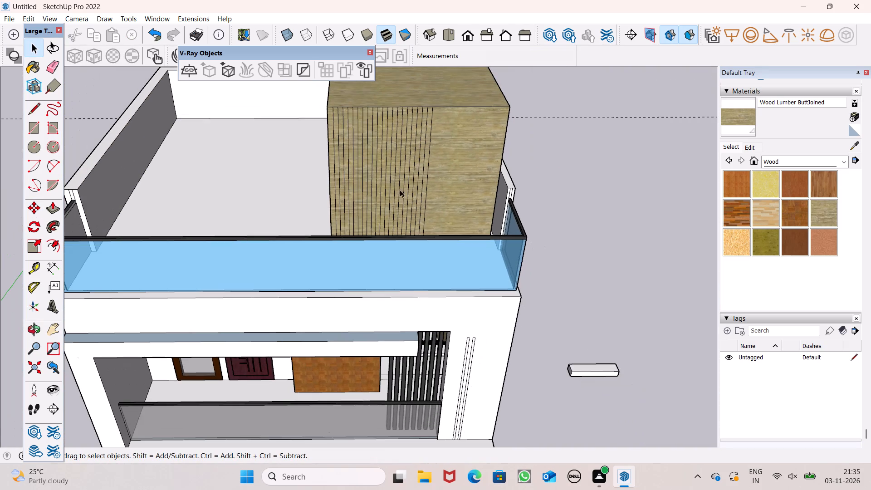
Delete the five innermost vertical lines of the array, those nearest the undivided part of the block's face.
{"action": "scroll", "coordinate": [422, 109], "scroll_direction": "up", "scroll_amount": 7}
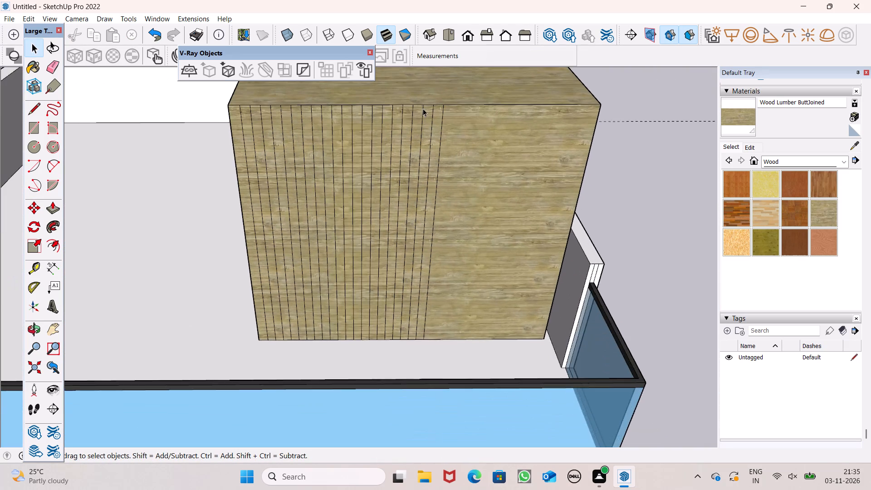
{"action": "scroll", "coordinate": [423, 108], "scroll_direction": "up", "scroll_amount": 7}
{"action": "left_click", "coordinate": [384, 122]}
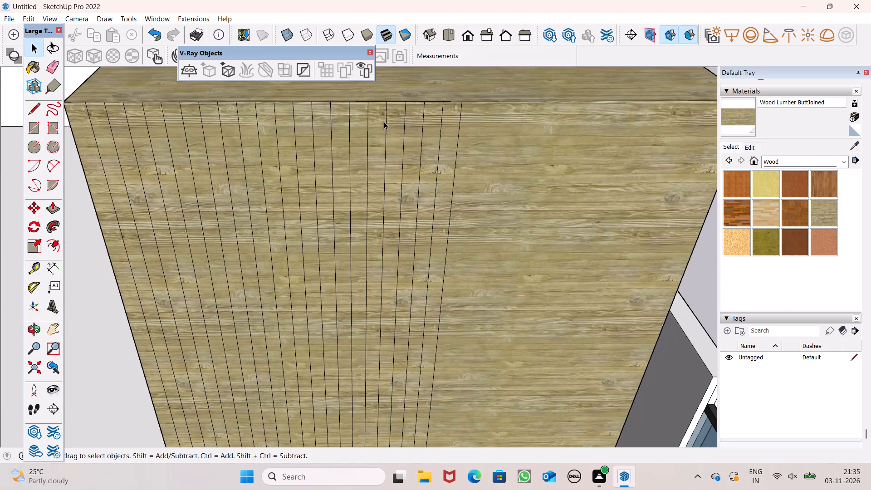
{"action": "left_click", "coordinate": [403, 133], "text": "ctrl"}
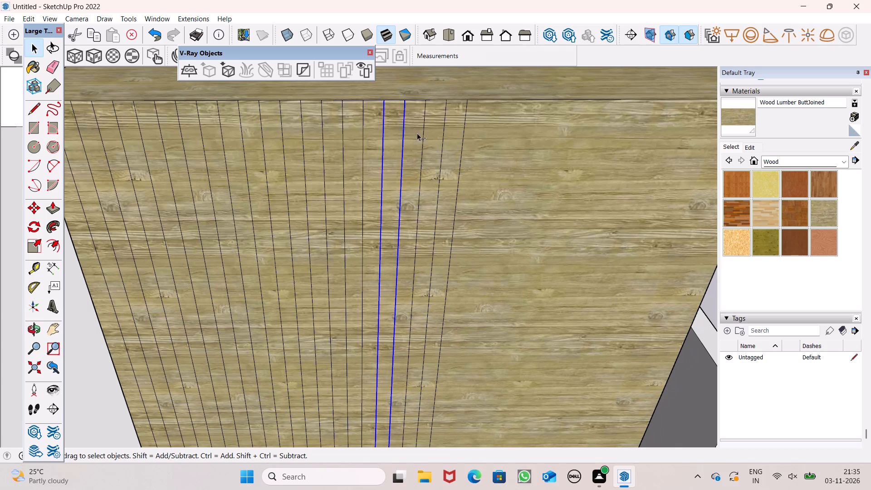
{"action": "left_click", "coordinate": [424, 133], "text": "ctrl"}
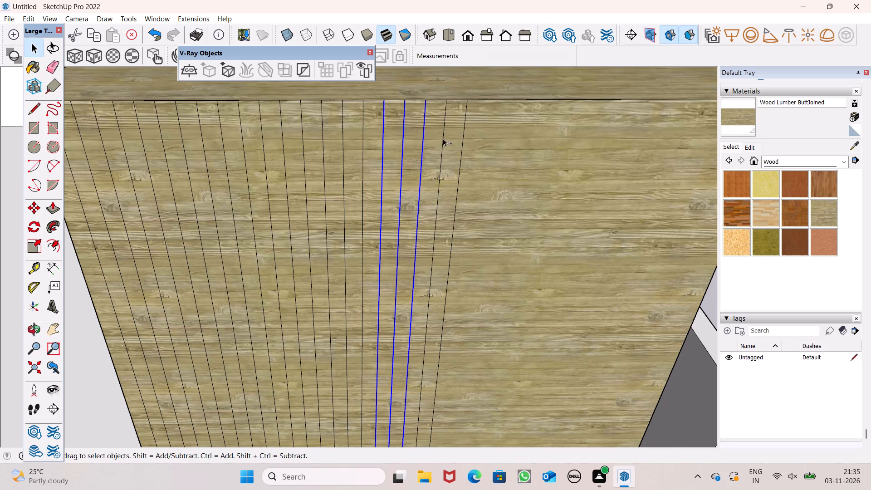
{"action": "left_click", "coordinate": [443, 144], "text": "ctrl"}
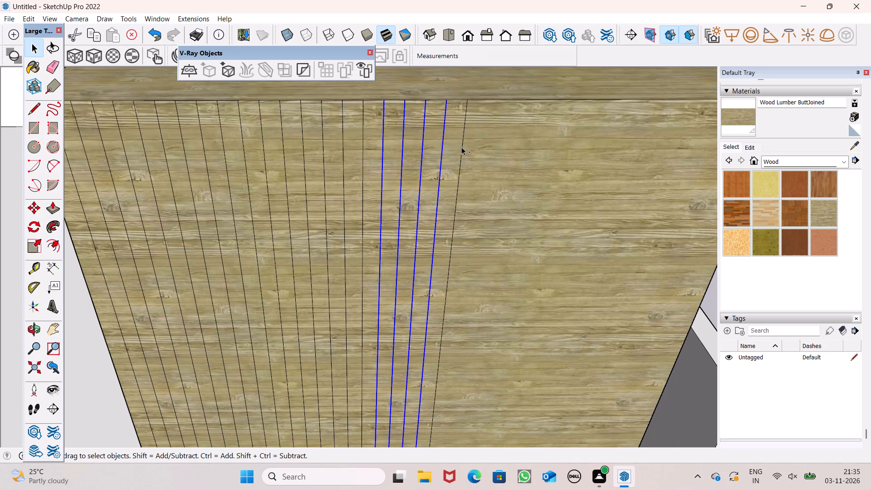
{"action": "left_click", "coordinate": [464, 147], "text": "ctrl"}
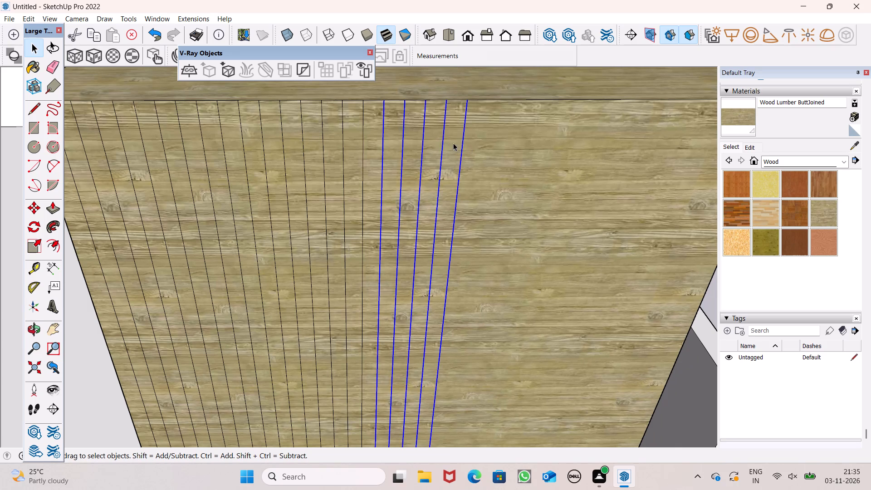
{"action": "key", "text": "Delete"}
{"action": "scroll", "coordinate": [420, 137], "scroll_direction": "down", "scroll_amount": 5}
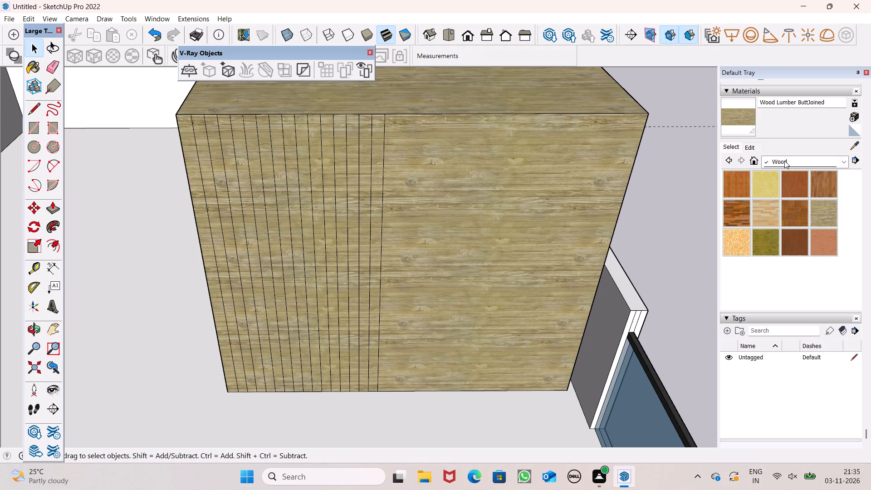
Pick Color M07 from the Colors collection and paint the first scattered narrow strips on the rooftop block's face.
{"action": "left_click", "coordinate": [784, 161]}
{"action": "left_click", "coordinate": [785, 306]}
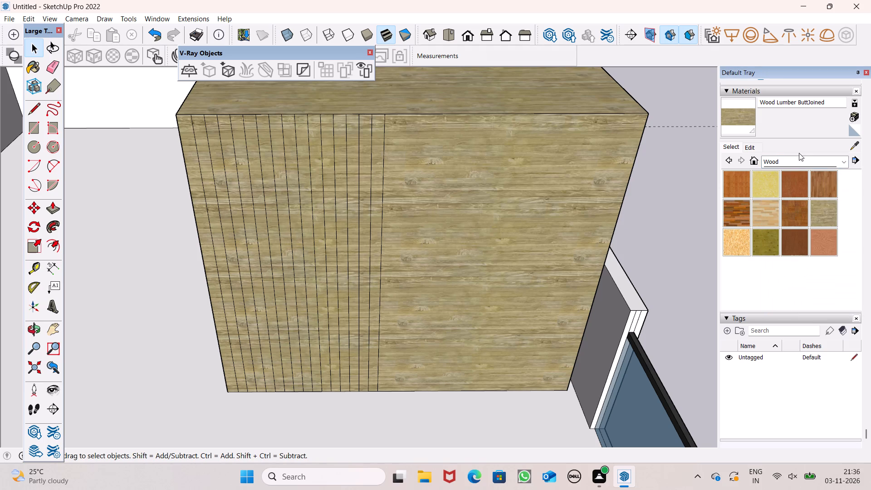
{"action": "left_click", "coordinate": [799, 161]}
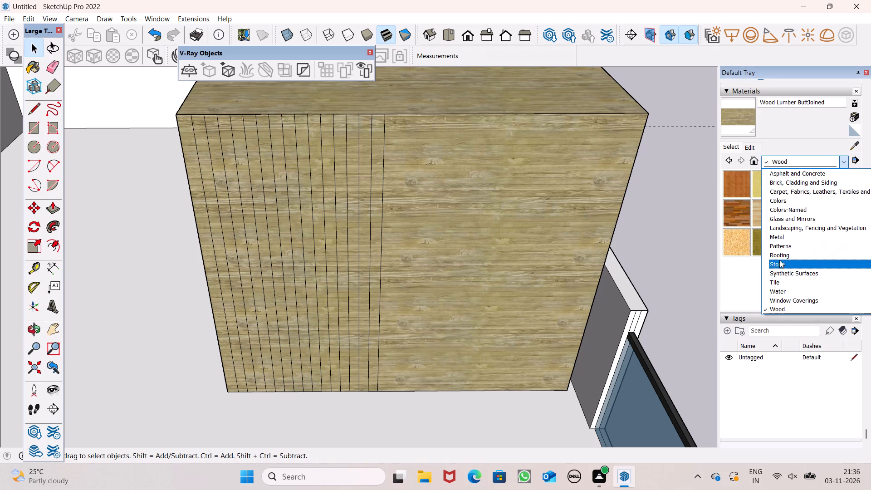
{"action": "left_click", "coordinate": [774, 206]}
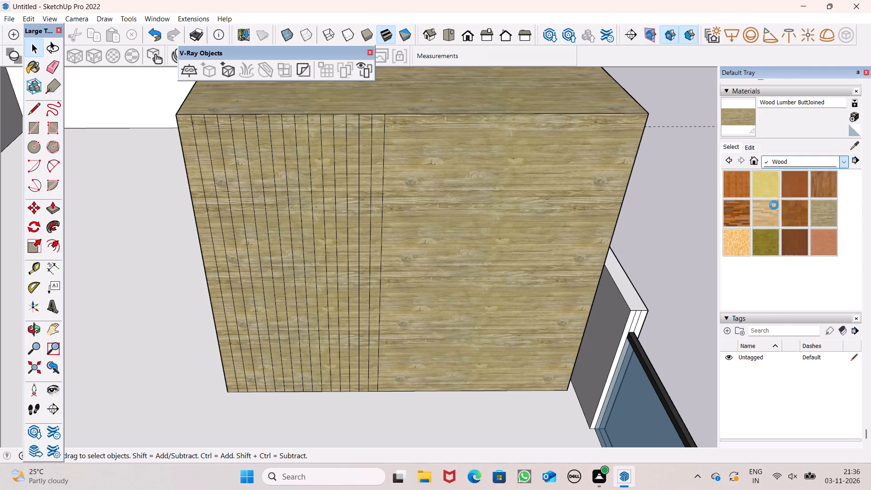
{"action": "left_click", "coordinate": [785, 165]}
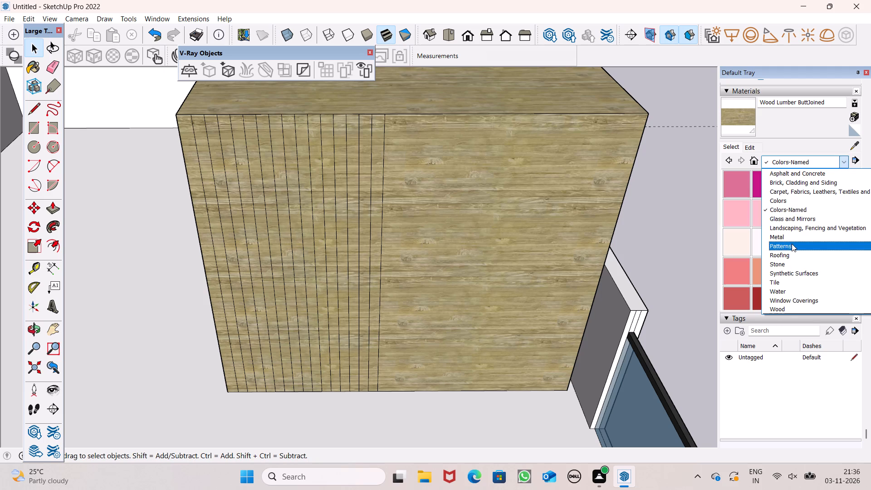
{"action": "left_click", "coordinate": [793, 202]}
{"action": "scroll", "coordinate": [796, 235], "scroll_direction": "down", "scroll_amount": 8}
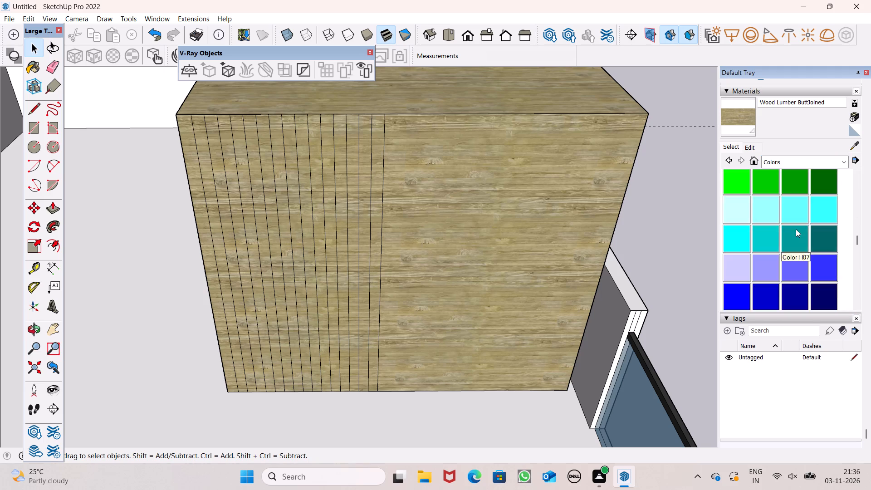
{"action": "scroll", "coordinate": [796, 229], "scroll_direction": "down", "scroll_amount": 4}
{"action": "left_click", "coordinate": [815, 260]}
{"action": "scroll", "coordinate": [255, 159], "scroll_direction": "up", "scroll_amount": 5}
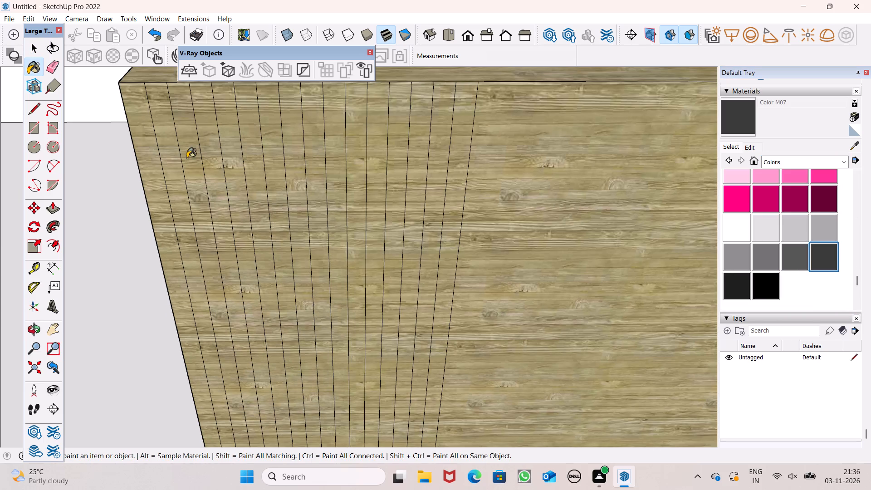
{"action": "left_click", "coordinate": [187, 158]}
{"action": "left_click", "coordinate": [221, 154]}
{"action": "left_click_drag", "start_coordinate": [227, 156], "coordinate": [232, 157]}
{"action": "left_click", "coordinate": [288, 156]}
{"action": "left_click", "coordinate": [372, 163]}
{"action": "left_click", "coordinate": [386, 163]}
{"action": "left_click", "coordinate": [421, 154]}
{"action": "left_click_drag", "start_coordinate": [439, 153], "coordinate": [447, 153]}
{"action": "left_click", "coordinate": [468, 149]}
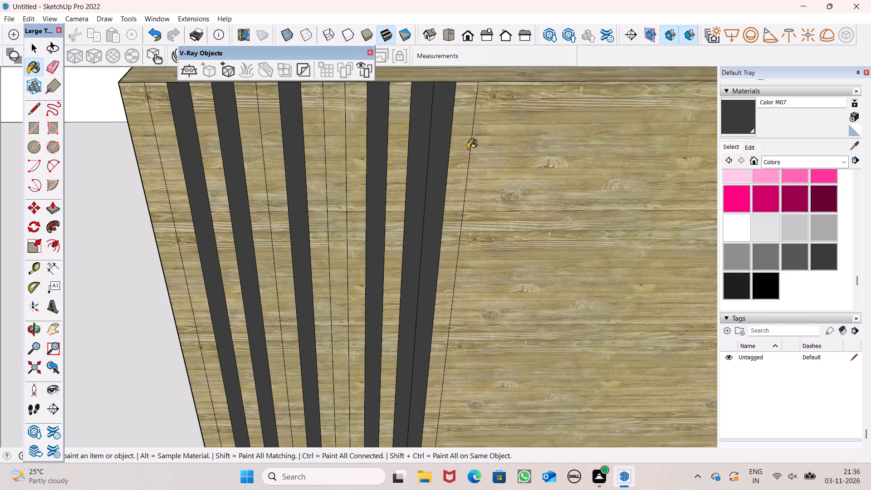
Paint the remaining narrow strips of the block's face with Color M07, undoing any fill that lands on the roof floor.
{"action": "left_click", "coordinate": [454, 157]}
{"action": "left_click", "coordinate": [423, 159]}
{"action": "left_click_drag", "start_coordinate": [413, 164], "coordinate": [411, 168]}
{"action": "left_click", "coordinate": [400, 171]}
{"action": "left_click", "coordinate": [394, 173]}
{"action": "left_click_drag", "start_coordinate": [372, 172], "coordinate": [358, 175]}
{"action": "left_click", "coordinate": [346, 172]}
{"action": "left_click", "coordinate": [343, 177]}
{"action": "left_click_drag", "start_coordinate": [338, 176], "coordinate": [337, 176]}
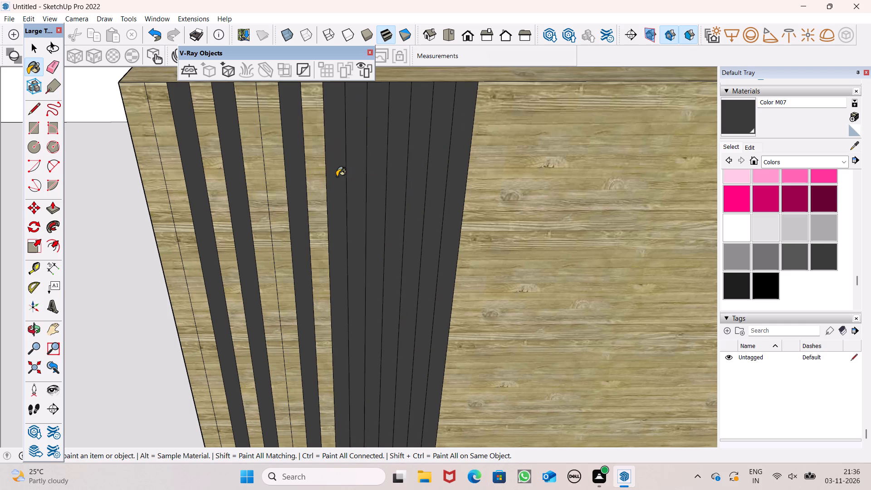
{"action": "left_click_drag", "start_coordinate": [337, 176], "coordinate": [328, 177]}
{"action": "left_click_drag", "start_coordinate": [318, 182], "coordinate": [314, 189]}
{"action": "left_click_drag", "start_coordinate": [310, 187], "coordinate": [305, 191]}
{"action": "left_click_drag", "start_coordinate": [300, 190], "coordinate": [294, 191]}
{"action": "left_click_drag", "start_coordinate": [278, 187], "coordinate": [274, 189]}
{"action": "left_click_drag", "start_coordinate": [265, 189], "coordinate": [259, 191]}
{"action": "left_click", "coordinate": [253, 189]}
{"action": "left_click", "coordinate": [231, 181]}
{"action": "left_click_drag", "start_coordinate": [214, 192], "coordinate": [206, 200]}
{"action": "left_click_drag", "start_coordinate": [199, 196], "coordinate": [193, 199]}
{"action": "left_click", "coordinate": [169, 193]}
{"action": "left_click", "coordinate": [142, 189]}
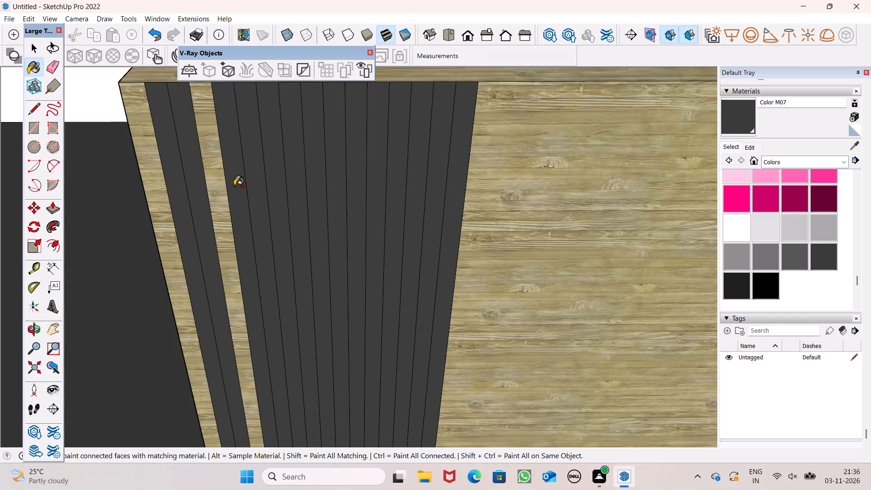
{"action": "key", "text": "ctrl+z"}
{"action": "scroll", "coordinate": [242, 196], "scroll_direction": "down", "scroll_amount": 4, "text": "ctrl"}
{"action": "scroll", "coordinate": [186, 208], "scroll_direction": "up", "scroll_amount": 6}
{"action": "left_click", "coordinate": [184, 206]}
{"action": "left_click", "coordinate": [274, 201]}
{"action": "left_click", "coordinate": [264, 198]}
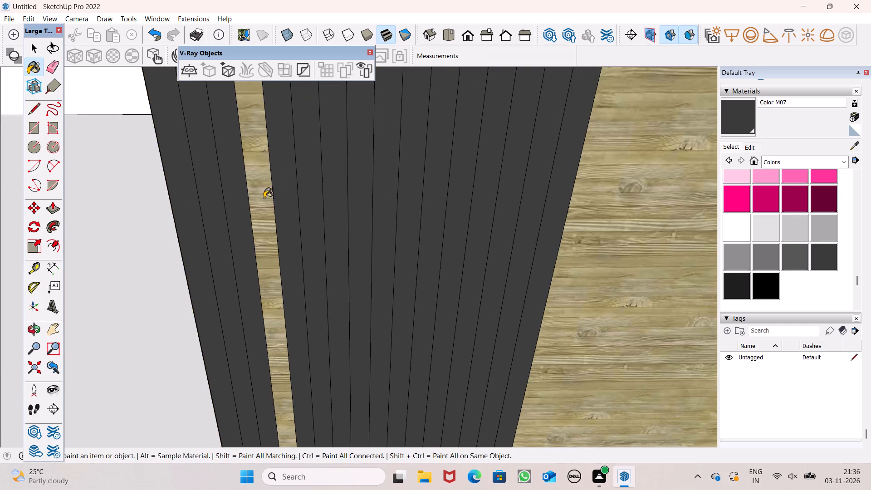
Extrude the outermost dark strip at the block's corner outward about 2 3/4" with Push/Pull.
{"action": "scroll", "coordinate": [414, 234], "scroll_direction": "down", "scroll_amount": 8}
{"action": "key", "text": "space"}
{"action": "middle_click_drag", "start_coordinate": [397, 207], "coordinate": [416, 250]}
{"action": "scroll", "coordinate": [416, 250], "scroll_direction": "up", "scroll_amount": 1}
{"action": "scroll", "coordinate": [362, 210], "scroll_direction": "up", "scroll_amount": 4}
{"action": "scroll", "coordinate": [303, 178], "scroll_direction": "down", "scroll_amount": 3}
{"action": "middle_click_drag", "start_coordinate": [366, 219], "coordinate": [367, 224]}
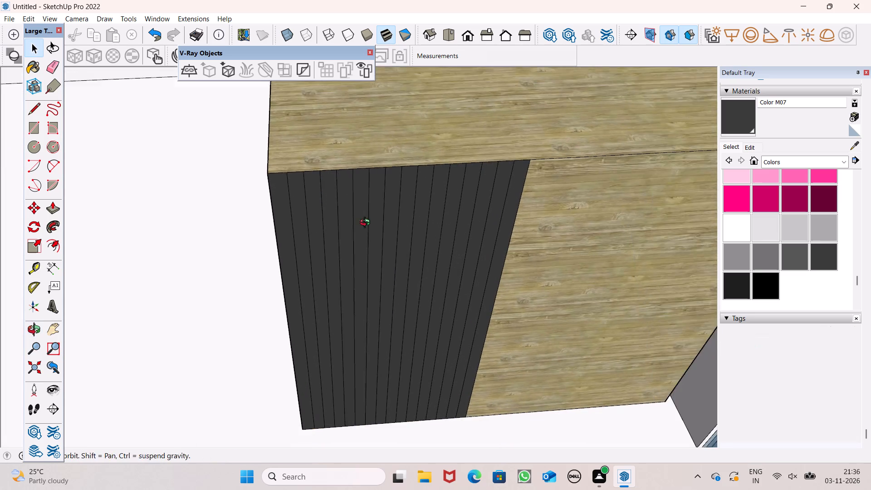
{"action": "middle_click_drag", "start_coordinate": [367, 224], "coordinate": [368, 240]}
{"action": "scroll", "coordinate": [368, 239], "scroll_direction": "up", "scroll_amount": 1}
{"action": "left_click", "coordinate": [54, 206]}
{"action": "middle_click_drag", "start_coordinate": [399, 205], "coordinate": [378, 222]}
{"action": "scroll", "coordinate": [299, 220], "scroll_direction": "up", "scroll_amount": 5}
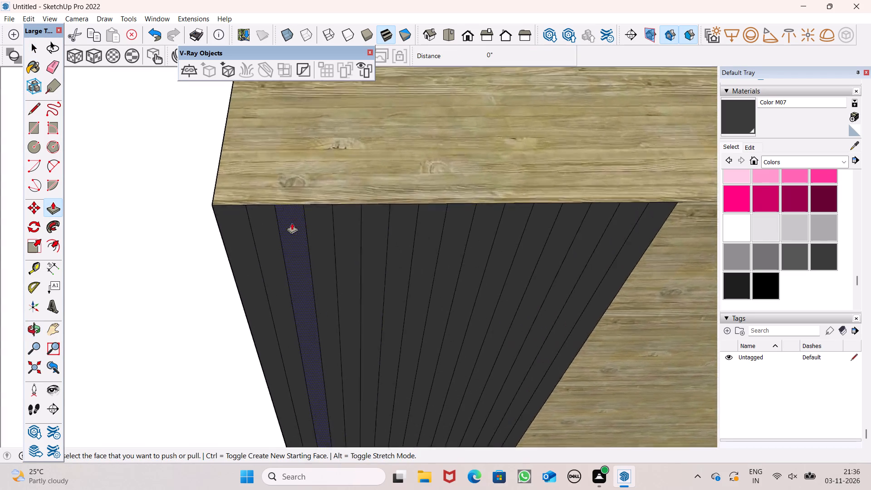
{"action": "scroll", "coordinate": [292, 223], "scroll_direction": "up", "scroll_amount": 3}
{"action": "left_click_drag", "start_coordinate": [224, 223], "coordinate": [222, 242]}
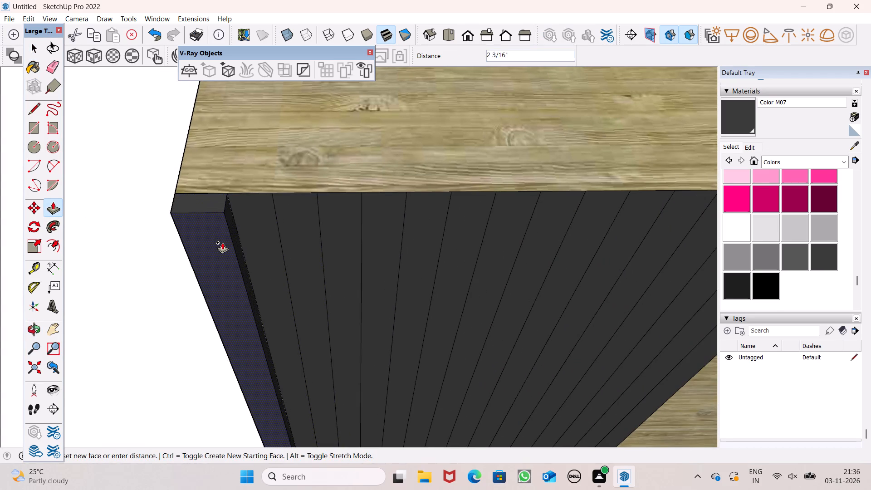
{"action": "left_click_drag", "start_coordinate": [222, 242], "coordinate": [219, 247]}
Extrude the next four alternate dark strips of the rooftop block's face outward to the first slat's 2 3/4" depth with Push/Pull.
{"action": "middle_click_drag", "start_coordinate": [394, 265], "coordinate": [365, 284]}
{"action": "left_click_drag", "start_coordinate": [307, 220], "coordinate": [295, 227]}
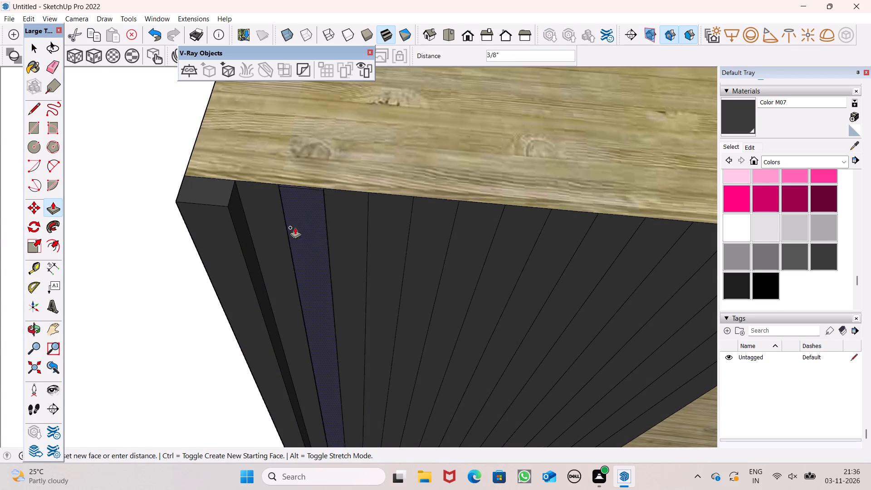
{"action": "left_click_drag", "start_coordinate": [295, 227], "coordinate": [230, 204]}
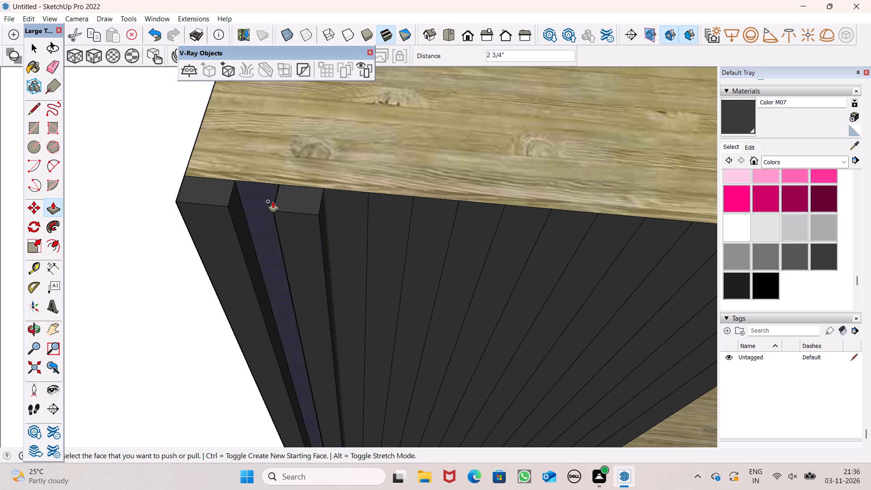
{"action": "left_click_drag", "start_coordinate": [390, 216], "coordinate": [318, 219]}
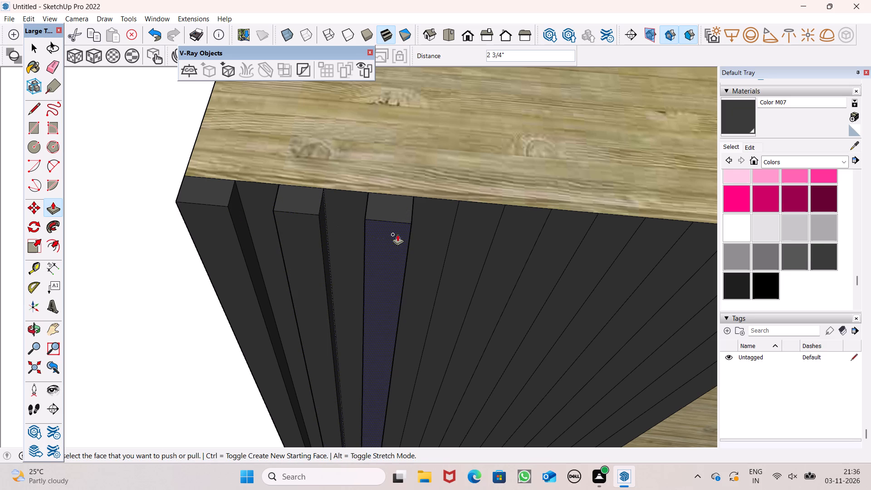
{"action": "left_click_drag", "start_coordinate": [473, 230], "coordinate": [411, 227]}
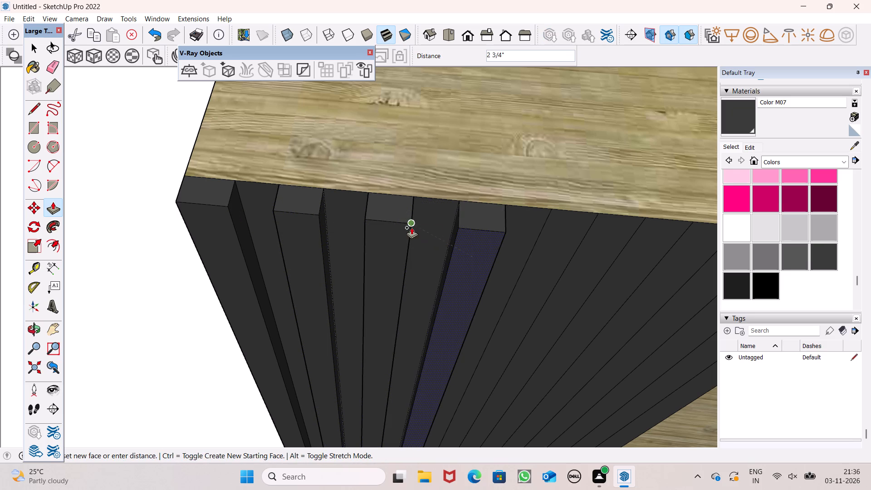
{"action": "left_click_drag", "start_coordinate": [411, 227], "coordinate": [408, 224]}
{"action": "scroll", "coordinate": [331, 180], "scroll_direction": "down", "scroll_amount": 5}
{"action": "scroll", "coordinate": [445, 189], "scroll_direction": "up", "scroll_amount": 6}
{"action": "left_click_drag", "start_coordinate": [482, 212], "coordinate": [417, 225]}
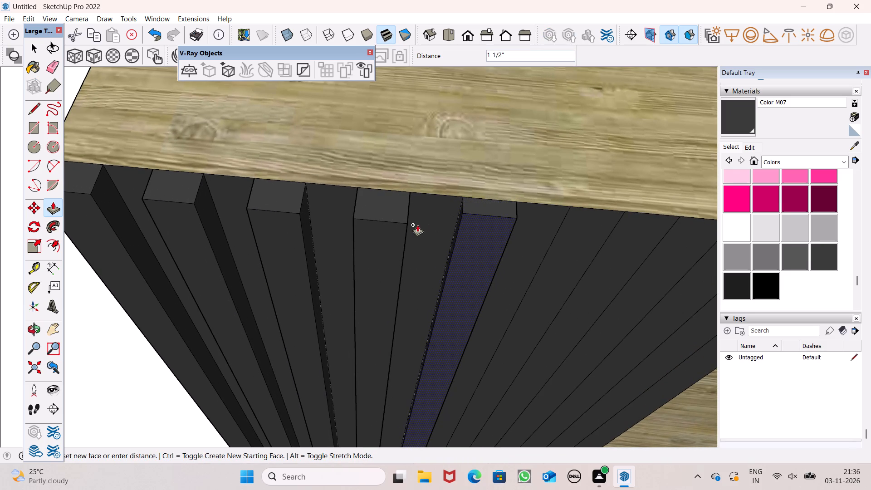
{"action": "left_click_drag", "start_coordinate": [417, 225], "coordinate": [399, 221]}
Extrude the three remaining alternate strips, up to the wood-finished part of the face, outward 2 3/4" to match the other slats.
{"action": "scroll", "coordinate": [328, 167], "scroll_direction": "down", "scroll_amount": 6}
{"action": "scroll", "coordinate": [454, 189], "scroll_direction": "up", "scroll_amount": 6}
{"action": "left_click_drag", "start_coordinate": [487, 204], "coordinate": [484, 210]}
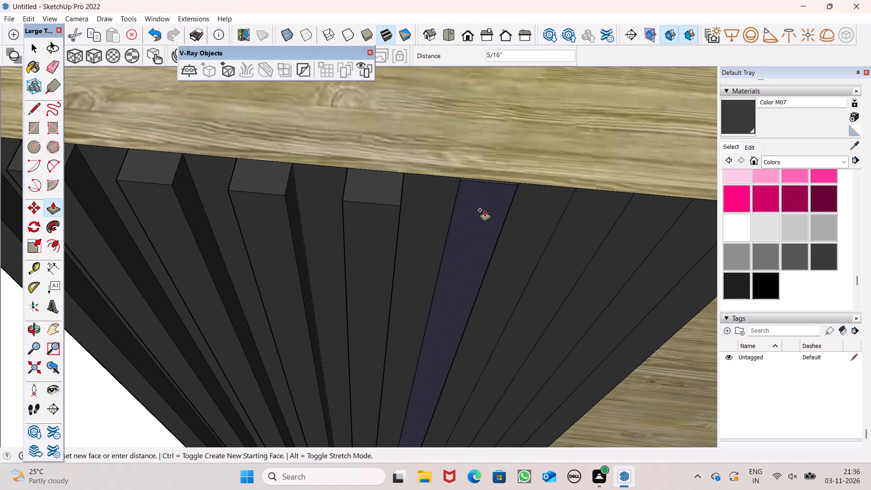
{"action": "left_click_drag", "start_coordinate": [484, 210], "coordinate": [395, 202]}
{"action": "scroll", "coordinate": [331, 165], "scroll_direction": "down", "scroll_amount": 5}
{"action": "scroll", "coordinate": [464, 191], "scroll_direction": "up", "scroll_amount": 5}
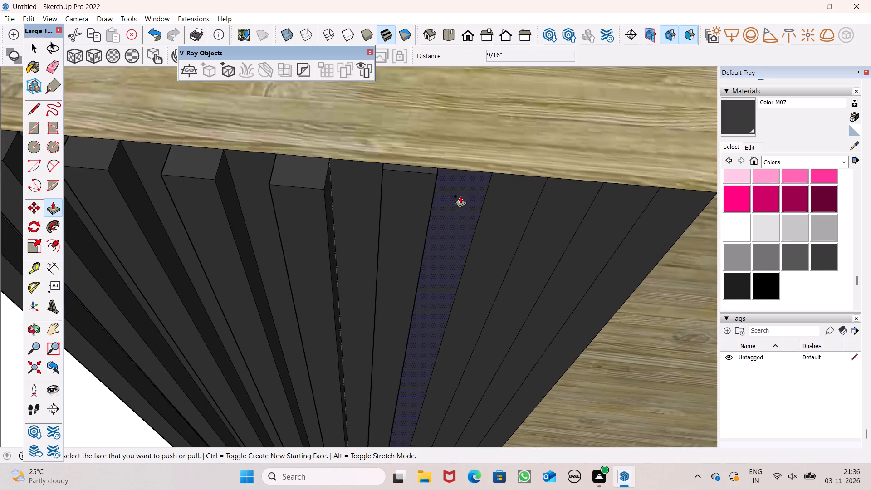
{"action": "middle_click_drag", "start_coordinate": [402, 196], "coordinate": [390, 213]}
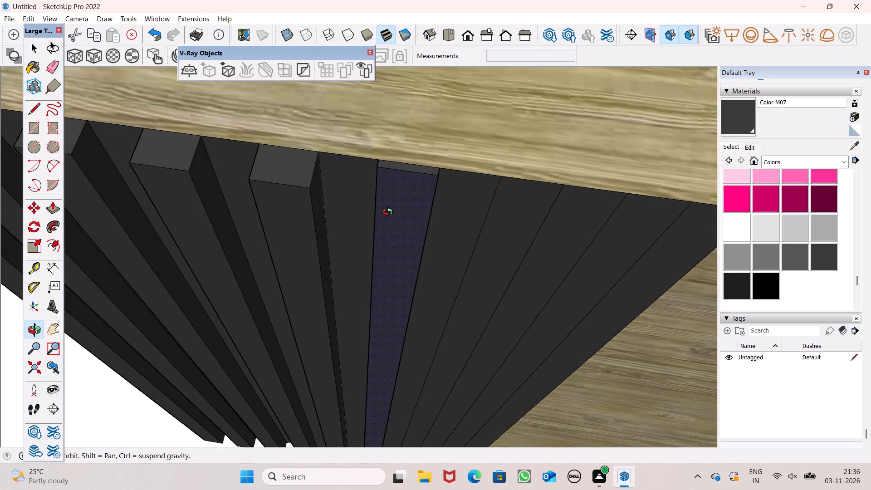
{"action": "scroll", "coordinate": [389, 211], "scroll_direction": "up", "scroll_amount": 1}
{"action": "middle_click_drag", "start_coordinate": [390, 213], "coordinate": [388, 208]}
{"action": "left_click_drag", "start_coordinate": [397, 190], "coordinate": [300, 186]}
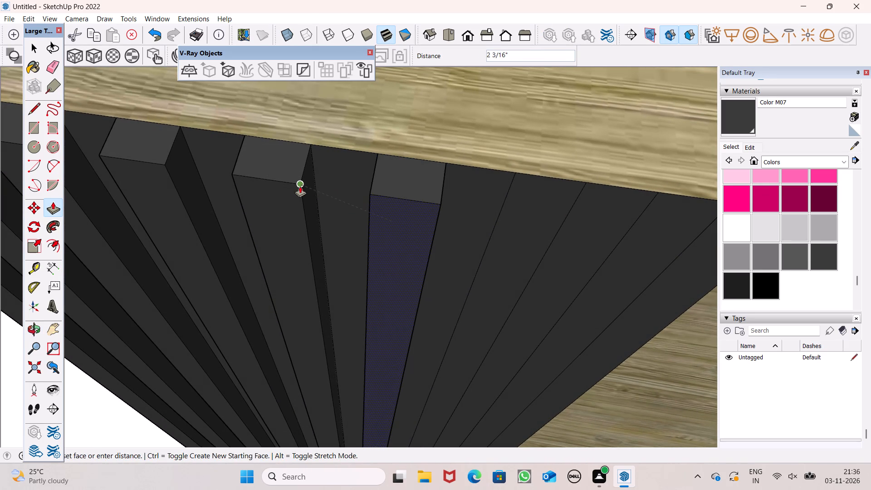
{"action": "left_click_drag", "start_coordinate": [300, 186], "coordinate": [299, 186]}
{"action": "scroll", "coordinate": [299, 185], "scroll_direction": "down", "scroll_amount": 4}
{"action": "scroll", "coordinate": [469, 188], "scroll_direction": "up", "scroll_amount": 3}
{"action": "left_click_drag", "start_coordinate": [470, 193], "coordinate": [420, 205]}
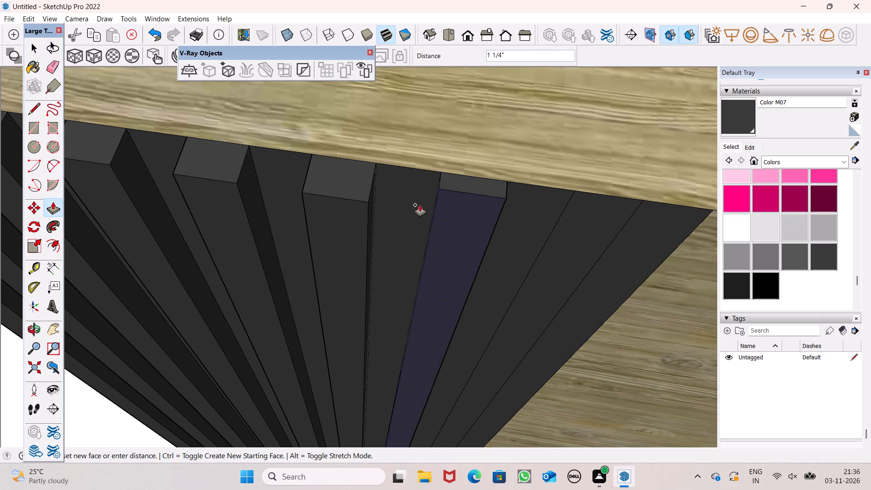
{"action": "left_click_drag", "start_coordinate": [420, 205], "coordinate": [364, 202]}
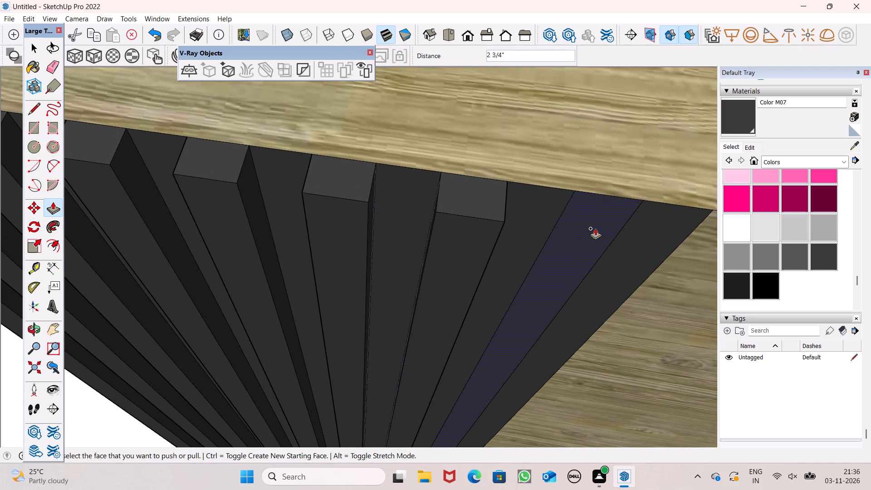
{"action": "left_click_drag", "start_coordinate": [596, 225], "coordinate": [502, 224]}
{"action": "scroll", "coordinate": [470, 195], "scroll_direction": "down", "scroll_amount": 5}
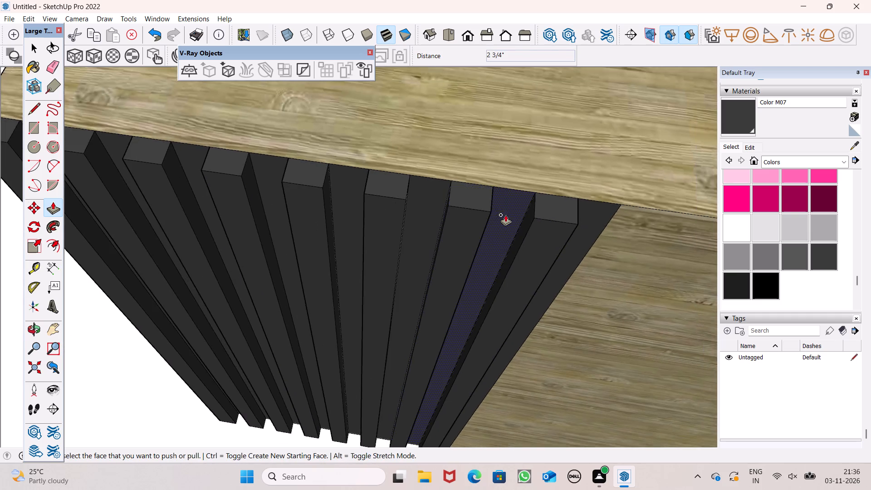
{"action": "middle_click_drag", "start_coordinate": [506, 215], "coordinate": [524, 104]}
{"action": "key", "text": "space"}
Erase the two short vertical lines above the handrail on the parapet's end face, at the glass railing end farthest from the rooftop block.
{"action": "scroll", "coordinate": [524, 120], "scroll_direction": "down", "scroll_amount": 5}
{"action": "scroll", "coordinate": [523, 208], "scroll_direction": "down", "scroll_amount": 3}
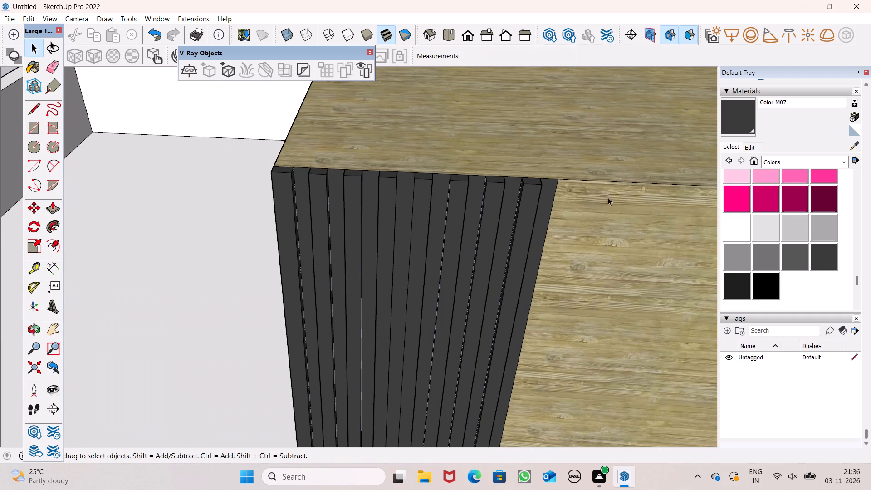
{"action": "scroll", "coordinate": [553, 134], "scroll_direction": "down", "scroll_amount": 4}
{"action": "middle_click_drag", "start_coordinate": [519, 210], "coordinate": [535, 82]}
{"action": "scroll", "coordinate": [538, 80], "scroll_direction": "down", "scroll_amount": 2}
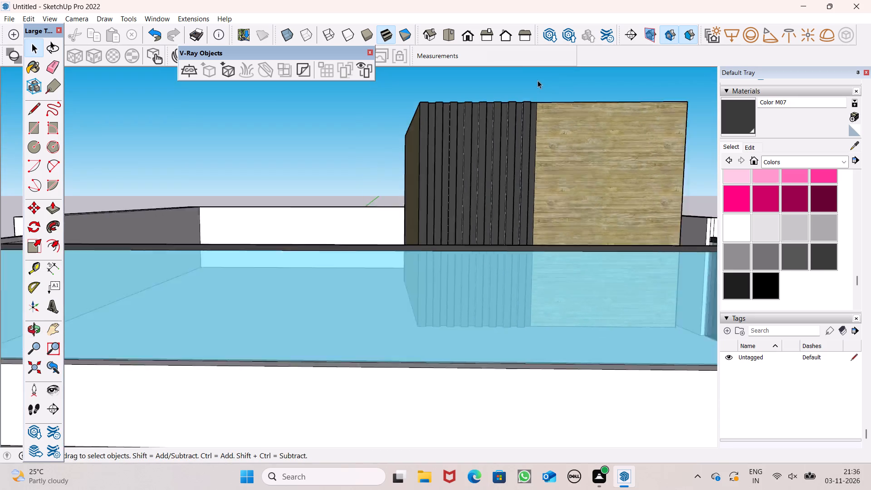
{"action": "scroll", "coordinate": [538, 80], "scroll_direction": "down", "scroll_amount": 7}
{"action": "middle_click_drag", "start_coordinate": [559, 162], "coordinate": [519, 166]}
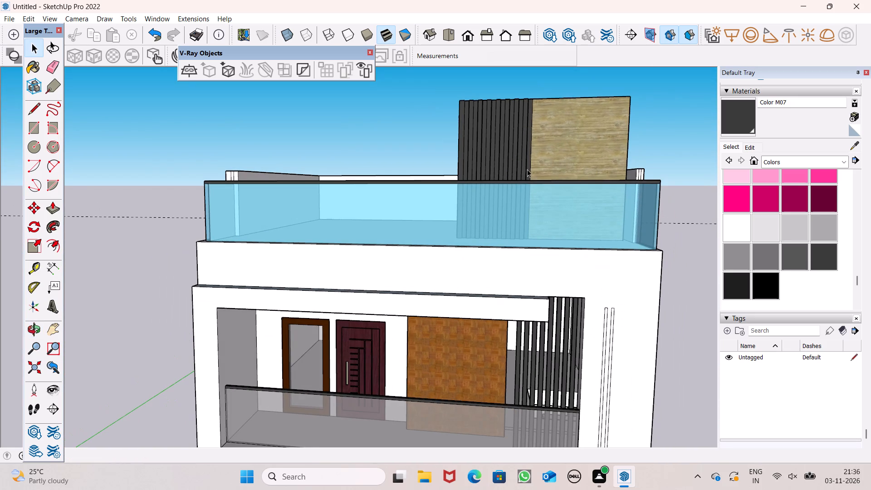
{"action": "middle_click_drag", "start_coordinate": [578, 182], "coordinate": [539, 213]}
{"action": "scroll", "coordinate": [0, 201], "scroll_direction": "up", "scroll_amount": 2}
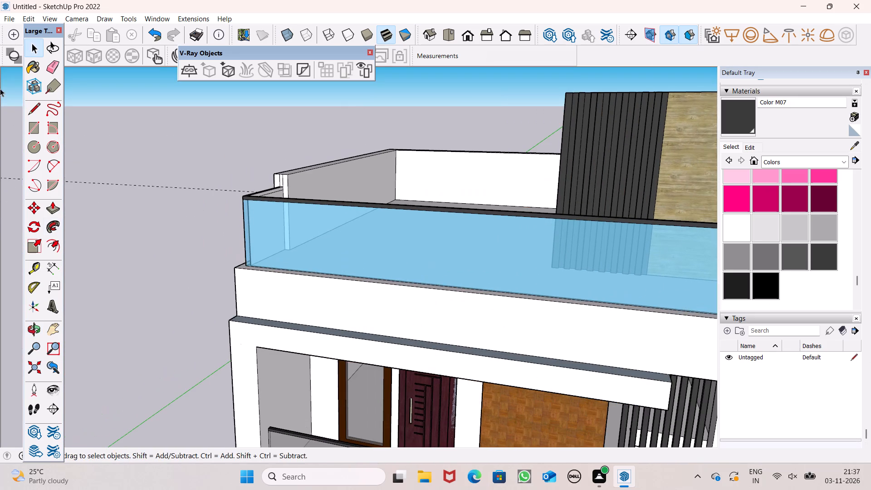
{"action": "left_click", "coordinate": [55, 60]}
{"action": "middle_click_drag", "start_coordinate": [135, 147], "coordinate": [258, 244]}
{"action": "scroll", "coordinate": [265, 240], "scroll_direction": "up", "scroll_amount": 4}
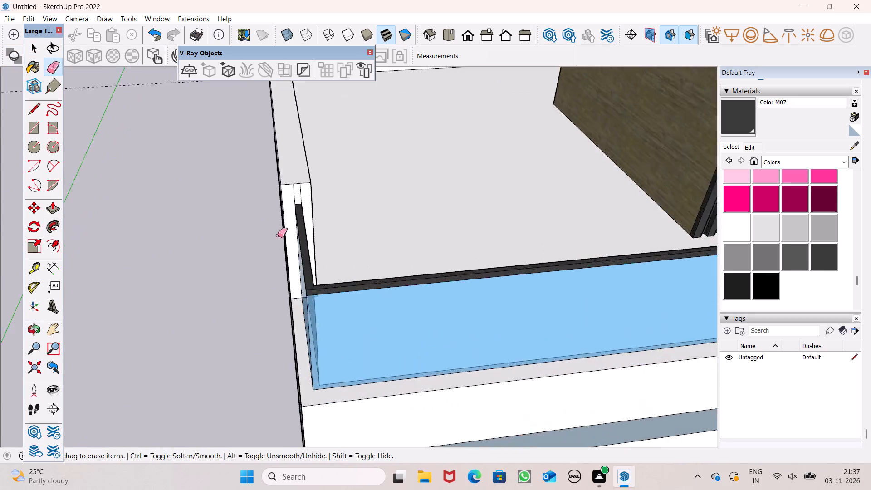
{"action": "scroll", "coordinate": [278, 235], "scroll_direction": "up", "scroll_amount": 2}
{"action": "middle_click_drag", "start_coordinate": [308, 222], "coordinate": [330, 183]}
{"action": "scroll", "coordinate": [333, 186], "scroll_direction": "up", "scroll_amount": 5}
{"action": "left_click_drag", "start_coordinate": [318, 152], "coordinate": [298, 160]}
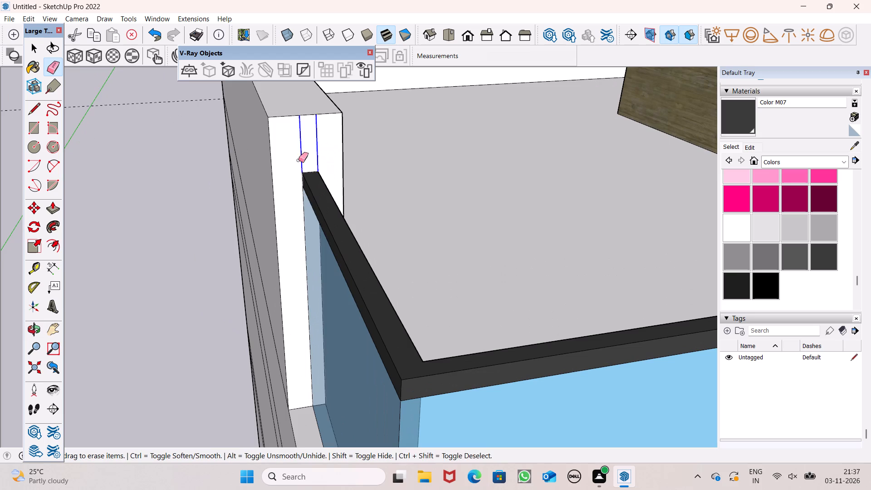
{"action": "left_click_drag", "start_coordinate": [298, 160], "coordinate": [298, 161]}
Erase the matching short vertical lines above the handrail on the opposite parapet's end face, beside the rooftop block.
{"action": "scroll", "coordinate": [259, 150], "scroll_direction": "down", "scroll_amount": 12}
{"action": "middle_click_drag", "start_coordinate": [358, 172], "coordinate": [20, 135]}
{"action": "middle_click_drag", "start_coordinate": [491, 240], "coordinate": [504, 247]}
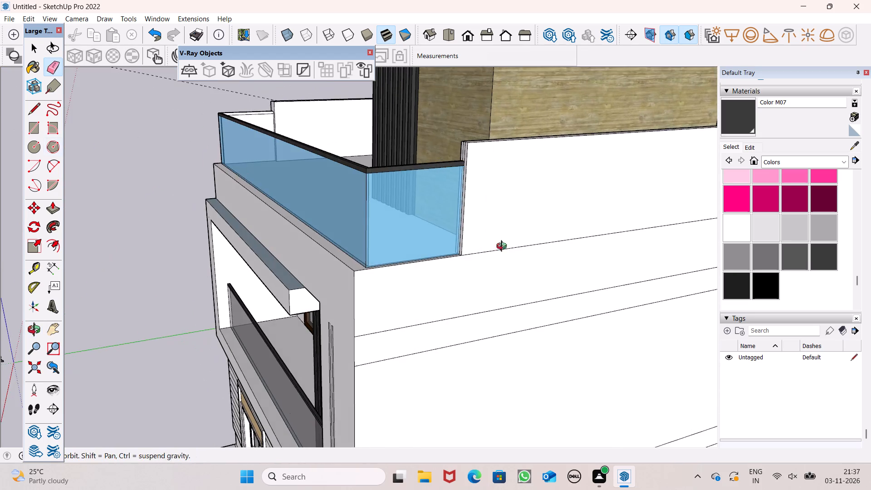
{"action": "middle_click_drag", "start_coordinate": [504, 247], "coordinate": [543, 264]}
{"action": "scroll", "coordinate": [493, 209], "scroll_direction": "up", "scroll_amount": 6}
{"action": "left_click_drag", "start_coordinate": [542, 159], "coordinate": [540, 158]}
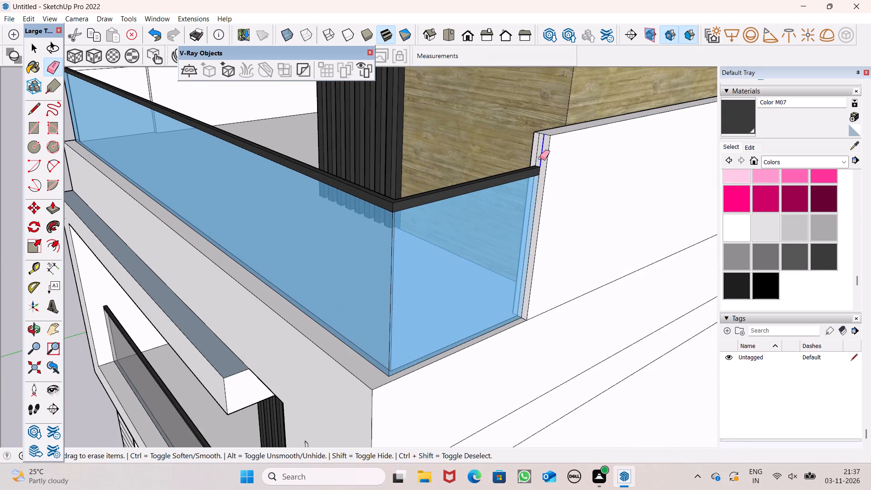
{"action": "left_click_drag", "start_coordinate": [540, 158], "coordinate": [536, 156]}
Paint the white inner side of the roof railing's short handrail segment, at the end farthest from the block, with Color M07.
{"action": "left_click", "coordinate": [744, 128]}
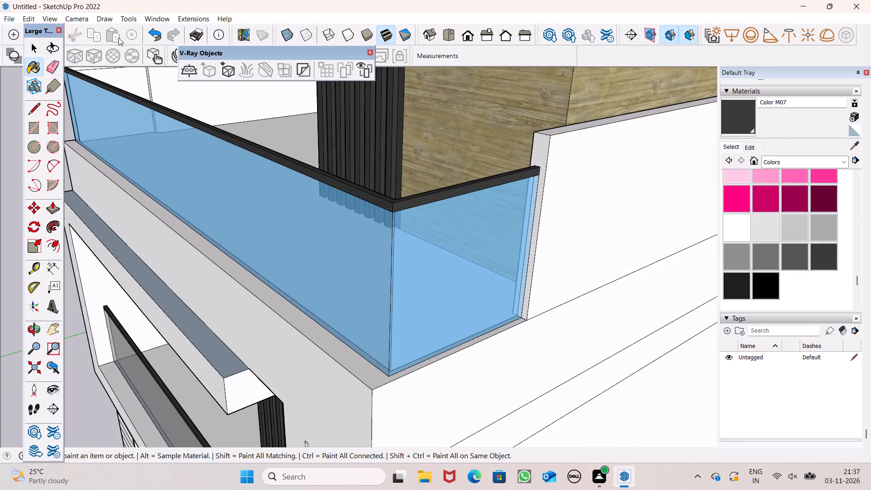
{"action": "scroll", "coordinate": [263, 249], "scroll_direction": "down", "scroll_amount": 6}
{"action": "scroll", "coordinate": [173, 95], "scroll_direction": "up", "scroll_amount": 14}
{"action": "scroll", "coordinate": [126, 156], "scroll_direction": "down", "scroll_amount": 4}
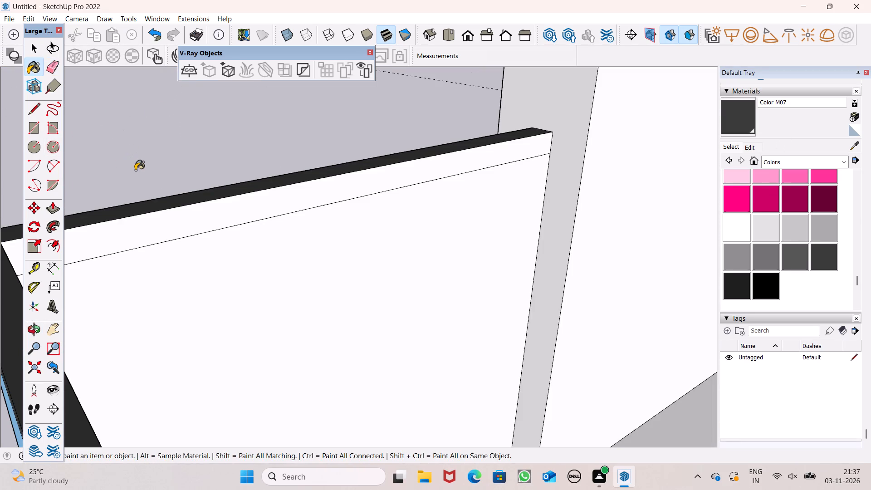
{"action": "left_click", "coordinate": [137, 196]}
{"action": "middle_click_drag", "start_coordinate": [143, 216], "coordinate": [500, 242]}
{"action": "scroll", "coordinate": [321, 239], "scroll_direction": "down", "scroll_amount": 6}
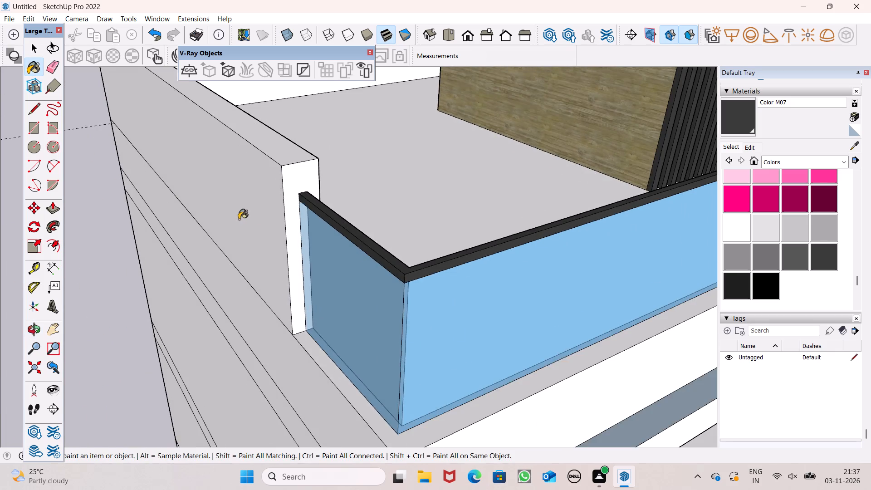
{"action": "scroll", "coordinate": [238, 219], "scroll_direction": "down", "scroll_amount": 4}
{"action": "middle_click_drag", "start_coordinate": [418, 306], "coordinate": [293, 255]}
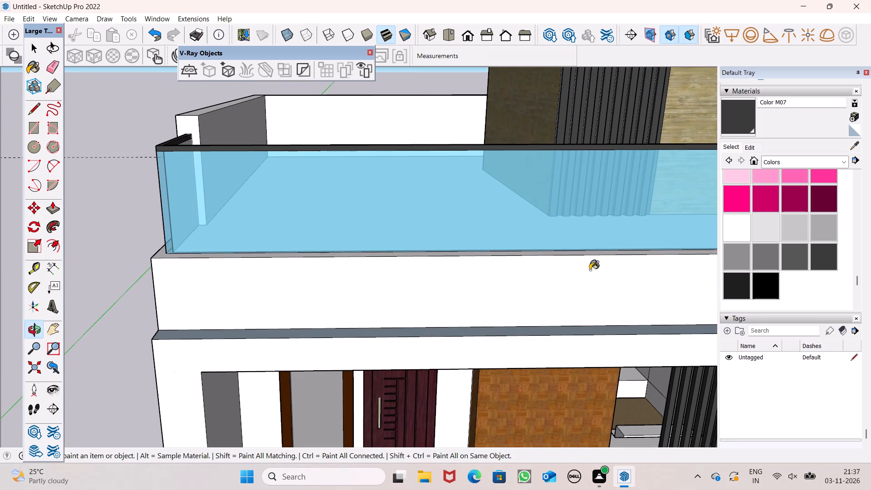
{"action": "key", "text": "space"}
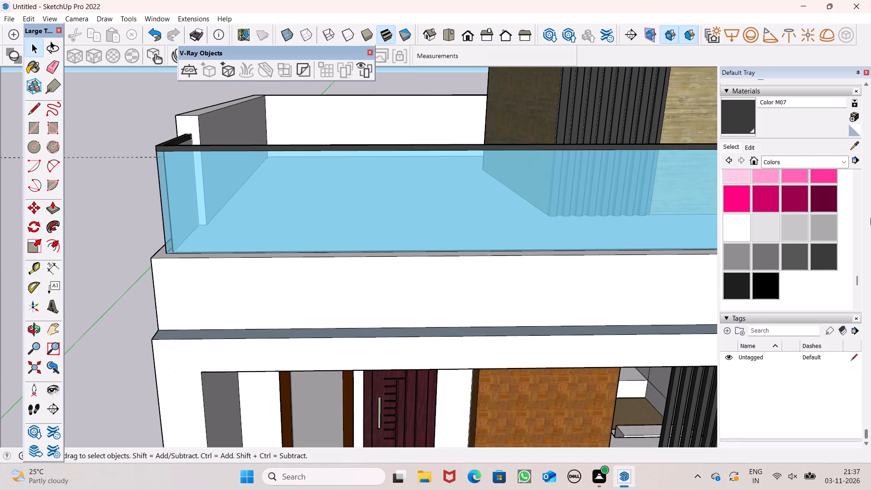
Pick Wood Plywood Knots from the Wood collection and paint the upper-floor balcony's ceiling with it.
{"action": "left_click", "coordinate": [804, 164]}
{"action": "left_click", "coordinate": [787, 316]}
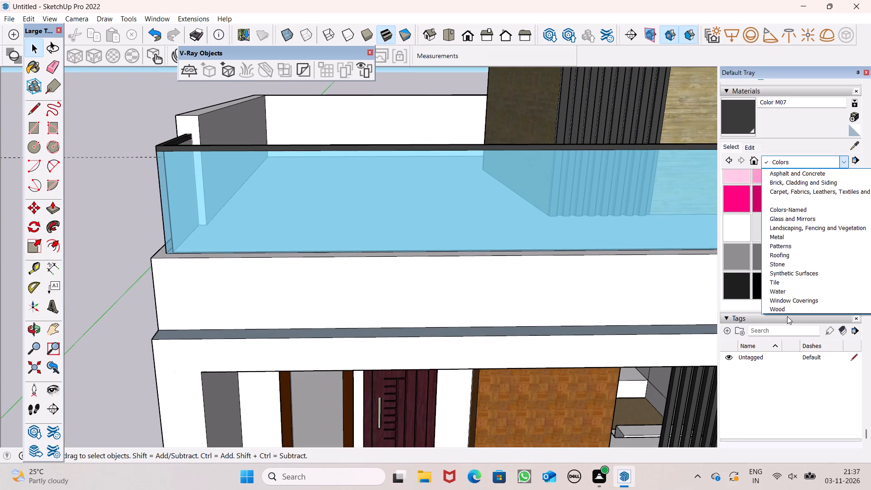
{"action": "left_click", "coordinate": [809, 163]}
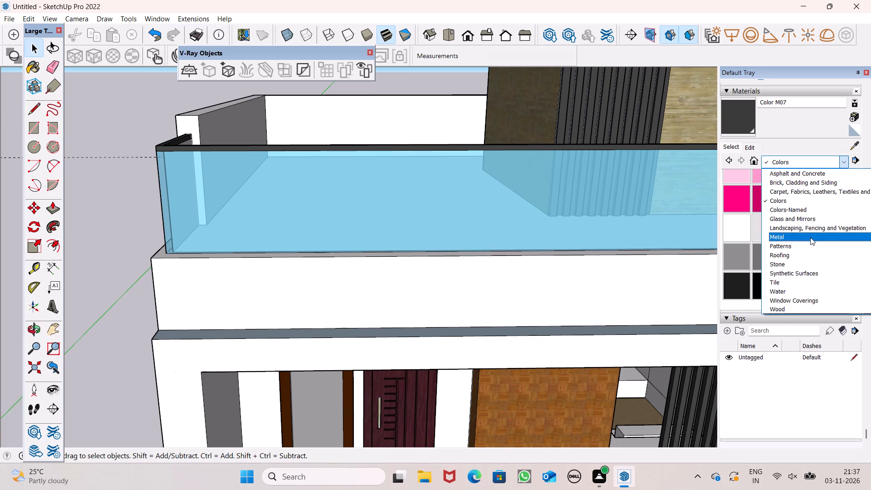
{"action": "left_click", "coordinate": [795, 314]}
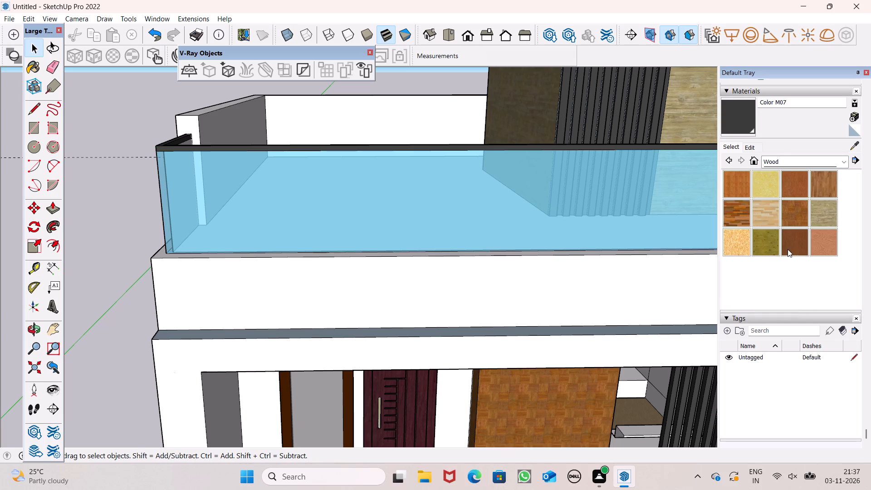
{"action": "left_click", "coordinate": [771, 244]}
{"action": "middle_click_drag", "start_coordinate": [651, 303], "coordinate": [598, 156]}
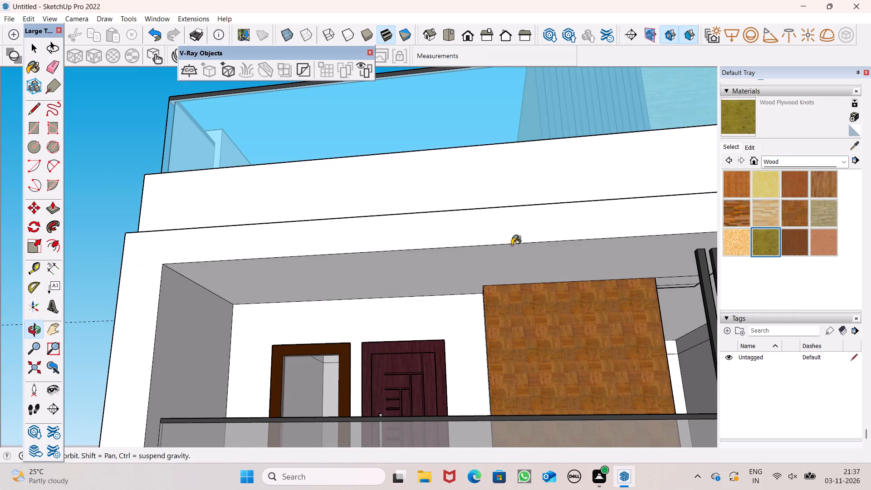
{"action": "left_click", "coordinate": [498, 263]}
Pick Color M07 from the Colors collection and paint the balcony's inner side wall opposite the vertical slats.
{"action": "scroll", "coordinate": [476, 214], "scroll_direction": "down", "scroll_amount": 5}
{"action": "middle_click_drag", "start_coordinate": [502, 244], "coordinate": [509, 222]}
{"action": "scroll", "coordinate": [464, 148], "scroll_direction": "down", "scroll_amount": 4}
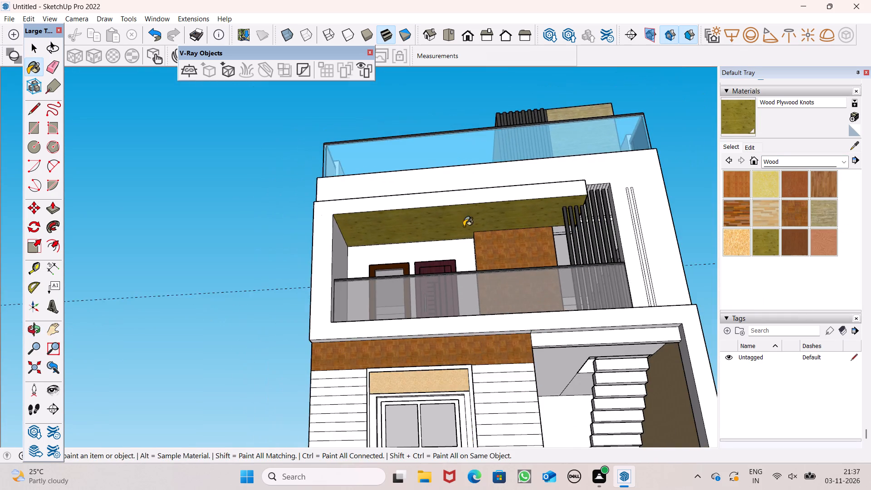
{"action": "middle_click_drag", "start_coordinate": [464, 230], "coordinate": [468, 289]}
{"action": "left_click", "coordinate": [778, 165]}
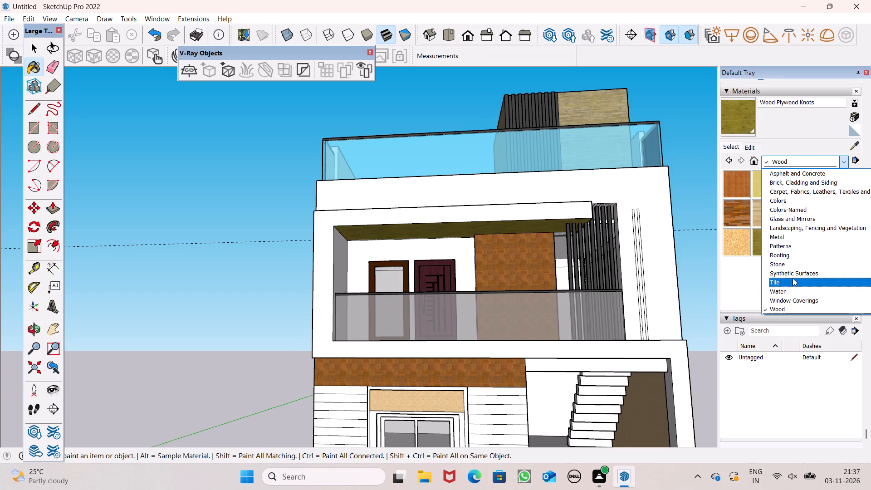
{"action": "left_click", "coordinate": [795, 202]}
{"action": "scroll", "coordinate": [796, 240], "scroll_direction": "down", "scroll_amount": 10}
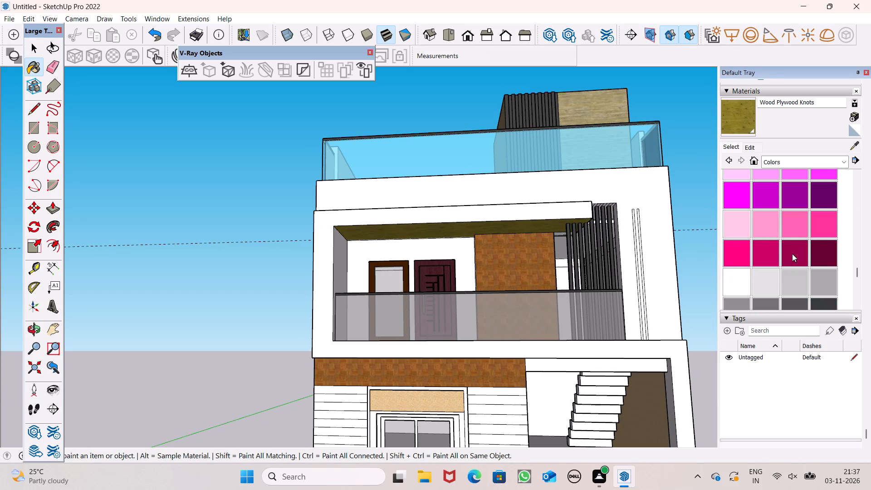
{"action": "scroll", "coordinate": [792, 254], "scroll_direction": "down", "scroll_amount": 10}
{"action": "scroll", "coordinate": [784, 236], "scroll_direction": "up", "scroll_amount": 1}
{"action": "left_click", "coordinate": [813, 219]}
{"action": "middle_click_drag", "start_coordinate": [455, 291], "coordinate": [411, 312]}
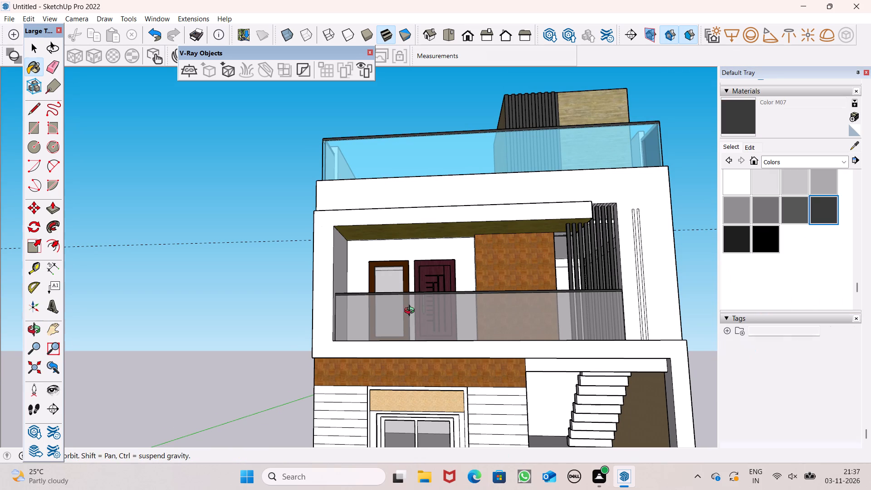
{"action": "middle_click_drag", "start_coordinate": [411, 312], "coordinate": [286, 294]}
{"action": "scroll", "coordinate": [314, 311], "scroll_direction": "up", "scroll_amount": 1}
{"action": "left_click", "coordinate": [308, 268]}
Paint the front face and the top surface of the projecting frame around the balcony with Color M07.
{"action": "middle_click_drag", "start_coordinate": [311, 285], "coordinate": [379, 347]}
{"action": "scroll", "coordinate": [374, 349], "scroll_direction": "up", "scroll_amount": 1}
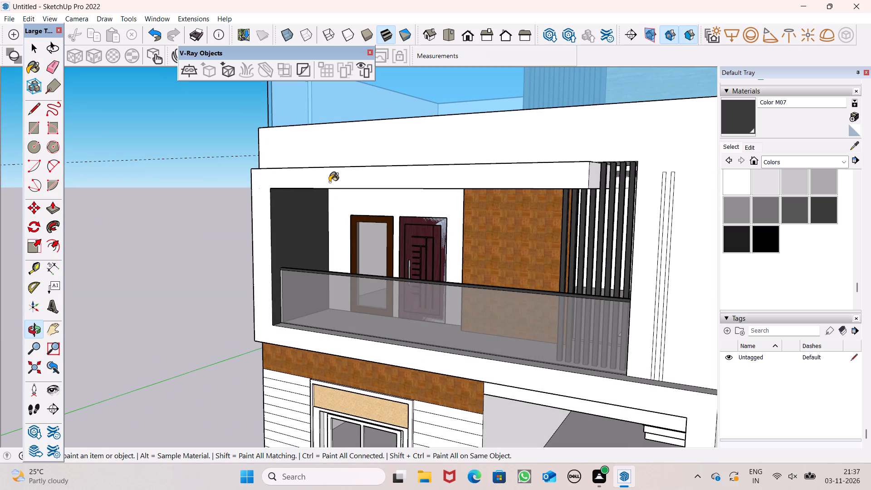
{"action": "left_click", "coordinate": [329, 182]}
{"action": "middle_click_drag", "start_coordinate": [235, 262], "coordinate": [473, 389]}
{"action": "scroll", "coordinate": [278, 225], "scroll_direction": "up", "scroll_amount": 2}
{"action": "left_click", "coordinate": [273, 216]}
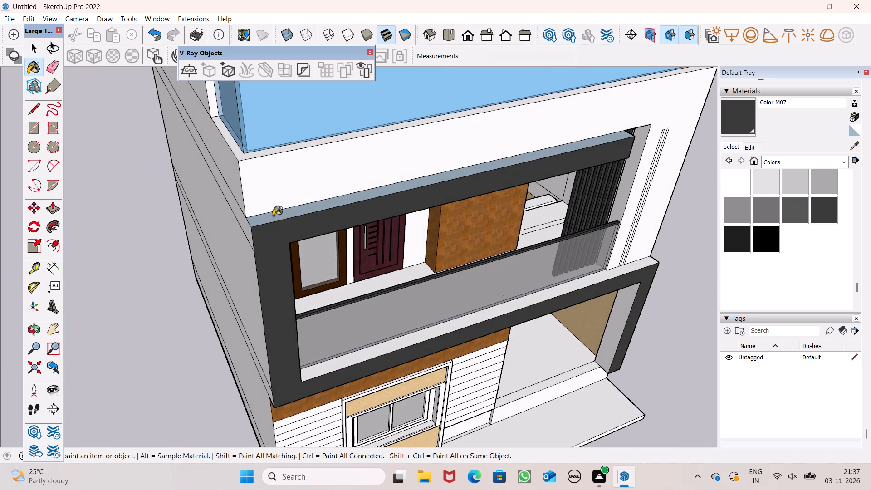
Paint the top surface of the balcony frame's lower beam with Color M07.
{"action": "scroll", "coordinate": [246, 237], "scroll_direction": "down", "scroll_amount": 3}
{"action": "middle_click_drag", "start_coordinate": [249, 245], "coordinate": [34, 240]}
{"action": "scroll", "coordinate": [517, 396], "scroll_direction": "up", "scroll_amount": 4}
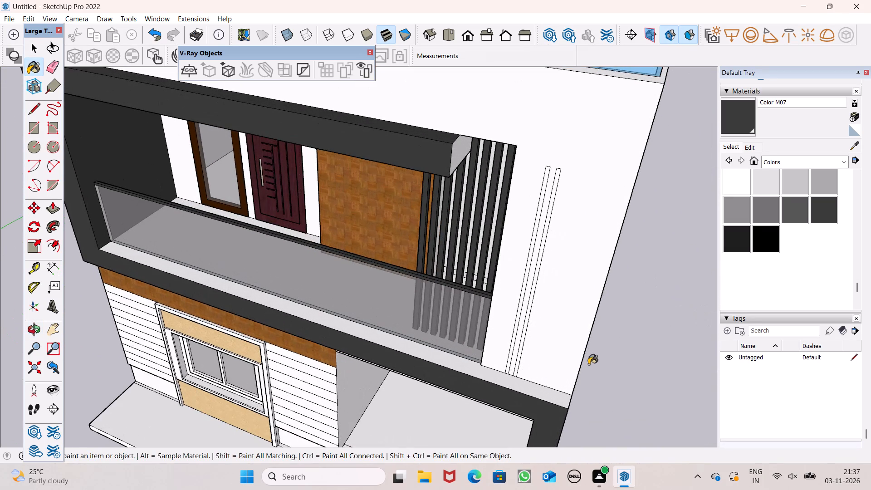
{"action": "left_click", "coordinate": [512, 378]}
Paint the inner side of the frame's carport column and the underside of its lower beam with Color M07.
{"action": "scroll", "coordinate": [510, 275], "scroll_direction": "down", "scroll_amount": 5}
{"action": "middle_click_drag", "start_coordinate": [514, 369], "coordinate": [566, 278]}
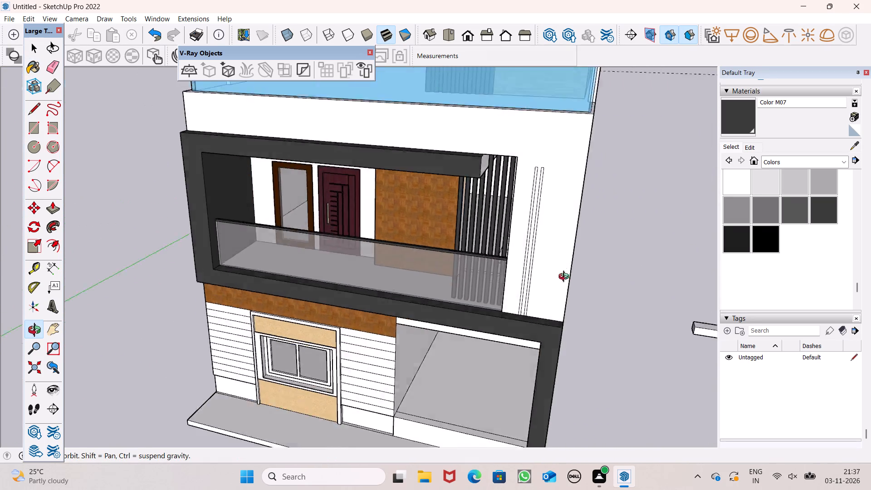
{"action": "middle_click_drag", "start_coordinate": [566, 278], "coordinate": [703, 125]}
{"action": "scroll", "coordinate": [553, 298], "scroll_direction": "up", "scroll_amount": 5}
{"action": "left_click", "coordinate": [540, 313]}
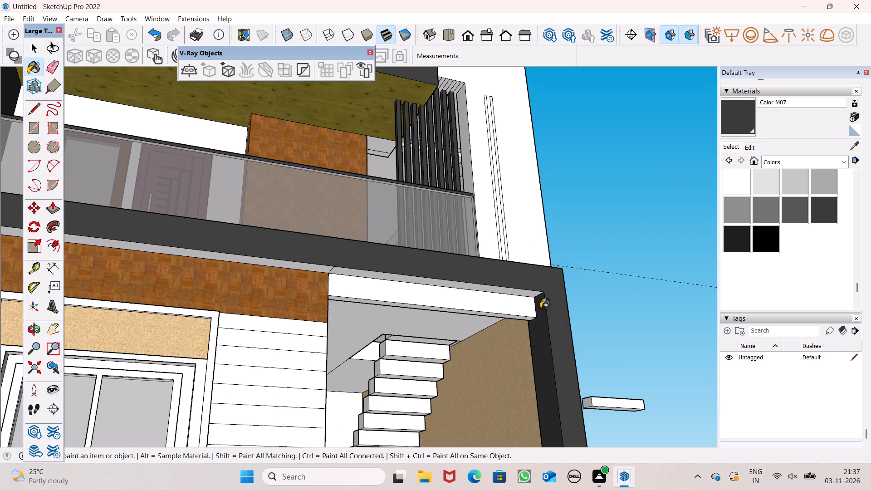
{"action": "left_click", "coordinate": [523, 292]}
{"action": "left_click_drag", "start_coordinate": [279, 266], "coordinate": [284, 264]}
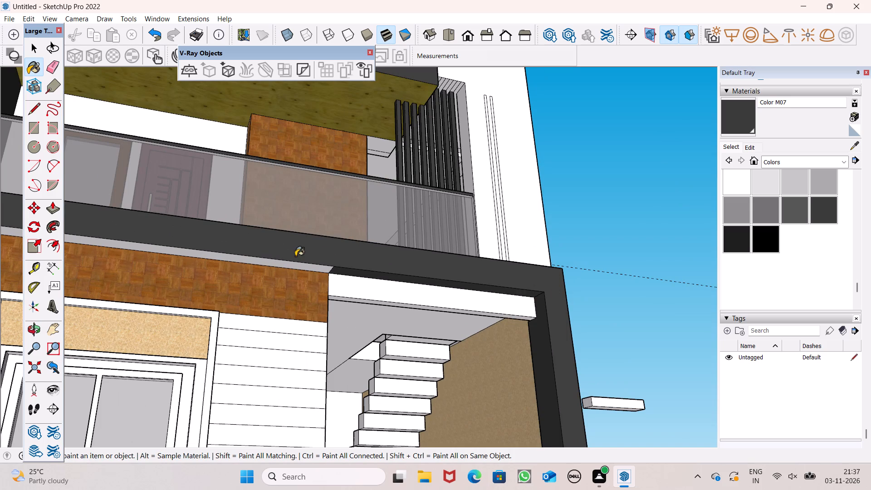
Pick Color E01 from the Colors collection and paint the balcony's back wall behind the doors with it.
{"action": "scroll", "coordinate": [404, 289], "scroll_direction": "down", "scroll_amount": 4}
{"action": "middle_click_drag", "start_coordinate": [519, 298], "coordinate": [449, 392]}
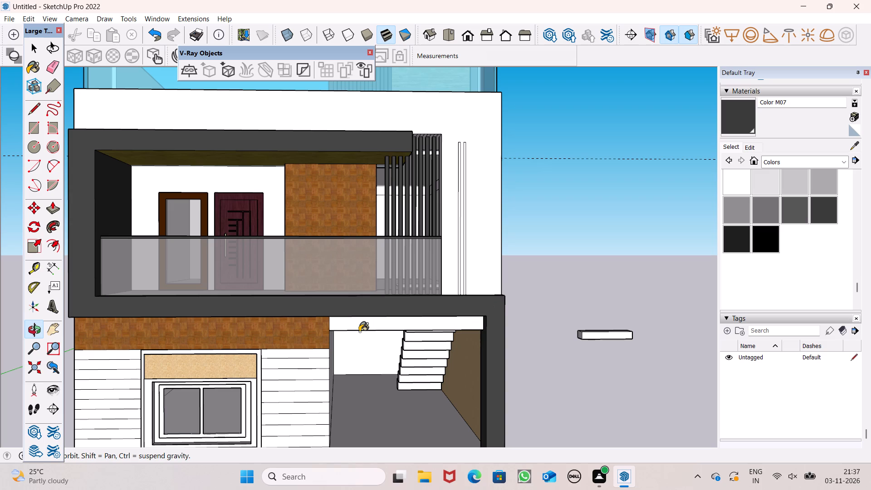
{"action": "scroll", "coordinate": [404, 211], "scroll_direction": "down", "scroll_amount": 6}
{"action": "middle_click_drag", "start_coordinate": [440, 299], "coordinate": [435, 318]}
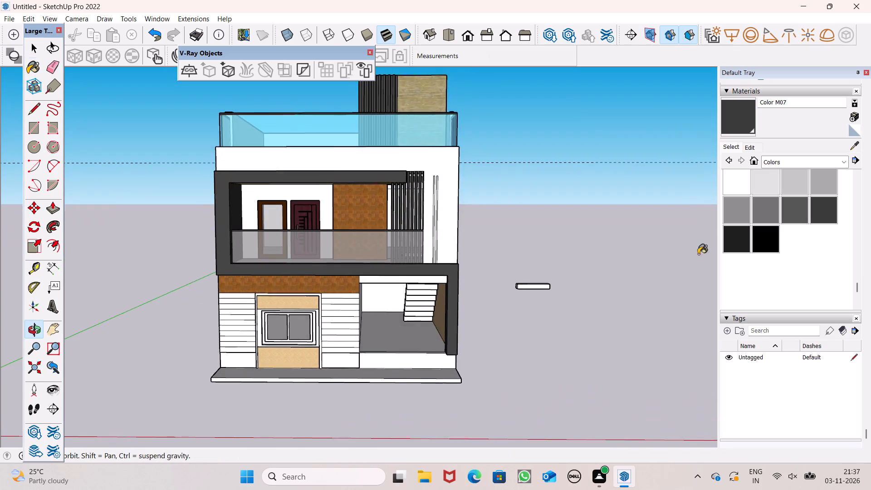
{"action": "scroll", "coordinate": [765, 235], "scroll_direction": "up", "scroll_amount": 5}
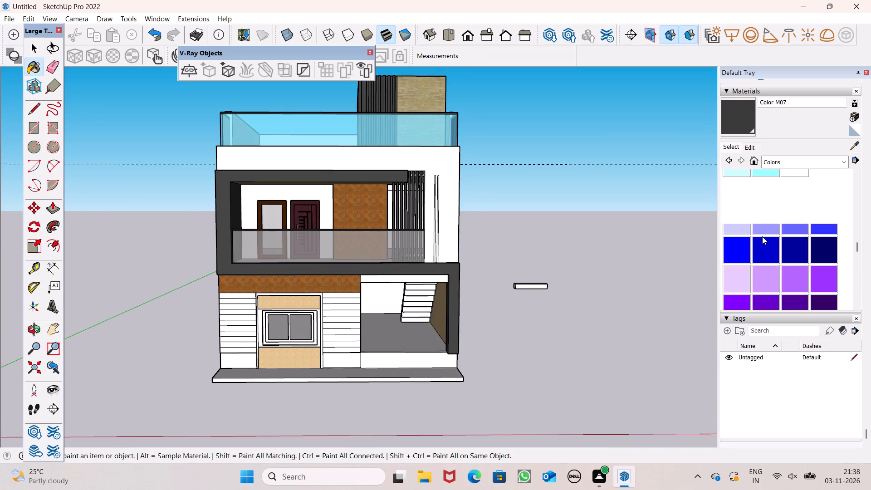
{"action": "scroll", "coordinate": [762, 237], "scroll_direction": "up", "scroll_amount": 4}
{"action": "left_click", "coordinate": [744, 208]}
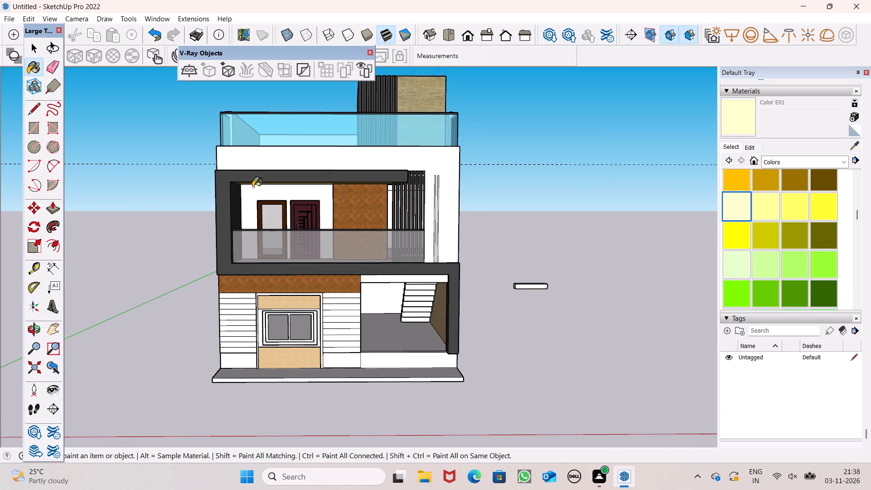
{"action": "left_click", "coordinate": [263, 187]}
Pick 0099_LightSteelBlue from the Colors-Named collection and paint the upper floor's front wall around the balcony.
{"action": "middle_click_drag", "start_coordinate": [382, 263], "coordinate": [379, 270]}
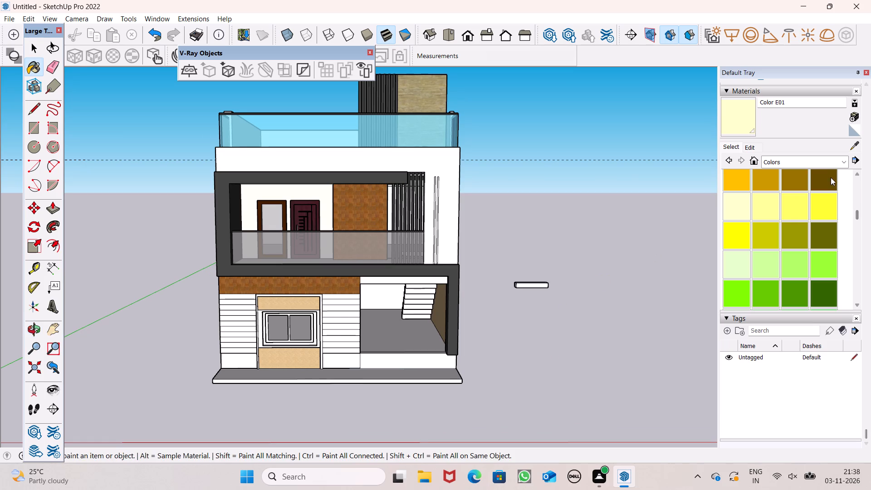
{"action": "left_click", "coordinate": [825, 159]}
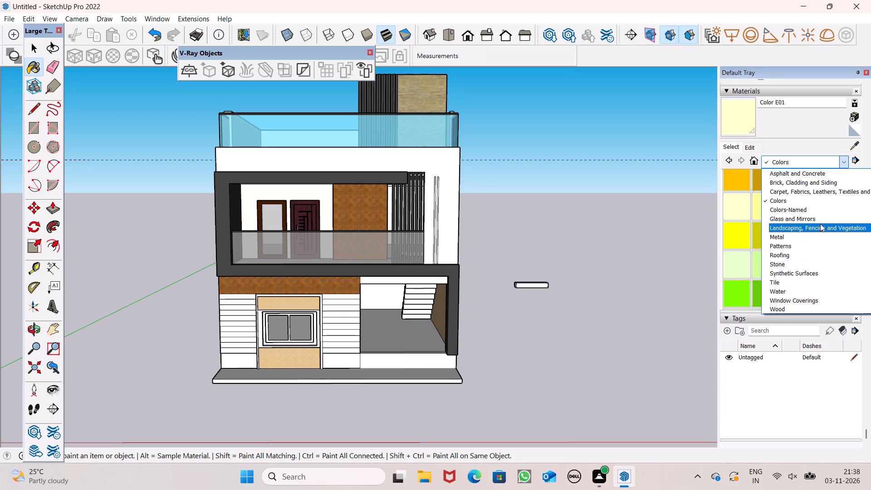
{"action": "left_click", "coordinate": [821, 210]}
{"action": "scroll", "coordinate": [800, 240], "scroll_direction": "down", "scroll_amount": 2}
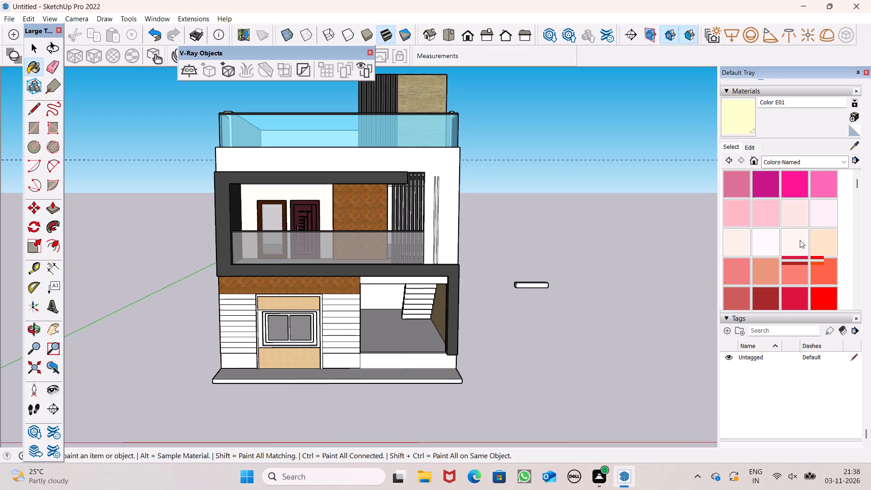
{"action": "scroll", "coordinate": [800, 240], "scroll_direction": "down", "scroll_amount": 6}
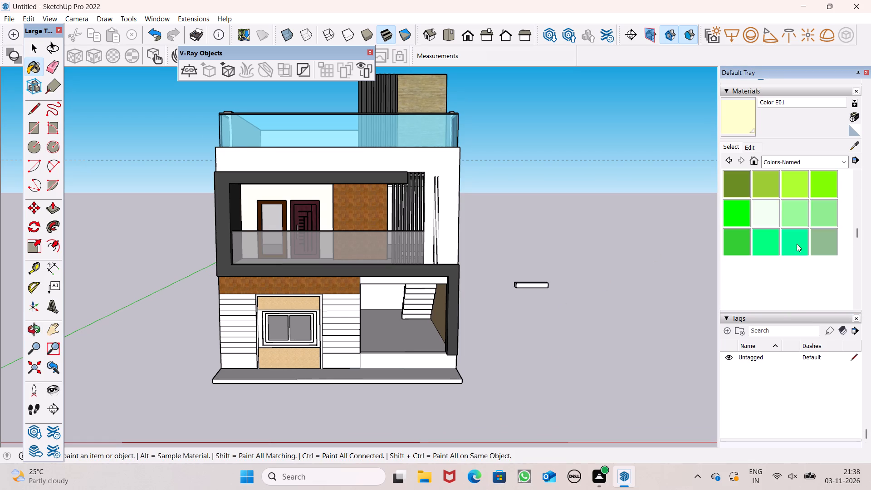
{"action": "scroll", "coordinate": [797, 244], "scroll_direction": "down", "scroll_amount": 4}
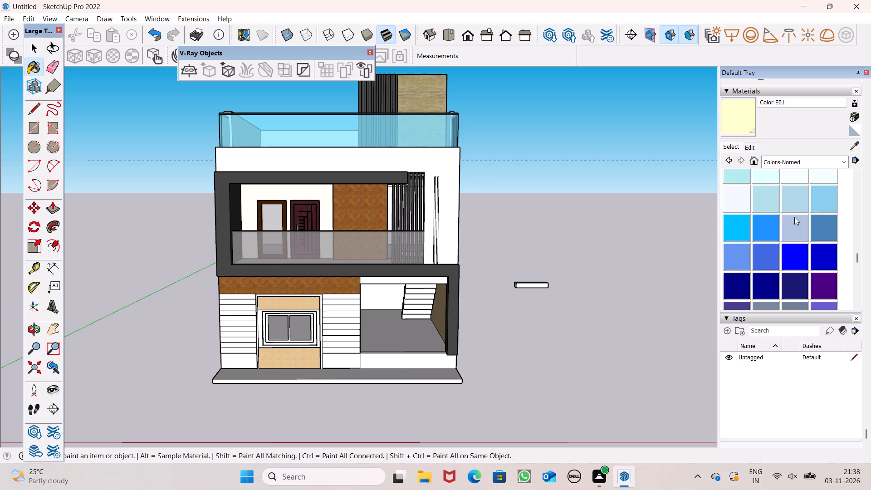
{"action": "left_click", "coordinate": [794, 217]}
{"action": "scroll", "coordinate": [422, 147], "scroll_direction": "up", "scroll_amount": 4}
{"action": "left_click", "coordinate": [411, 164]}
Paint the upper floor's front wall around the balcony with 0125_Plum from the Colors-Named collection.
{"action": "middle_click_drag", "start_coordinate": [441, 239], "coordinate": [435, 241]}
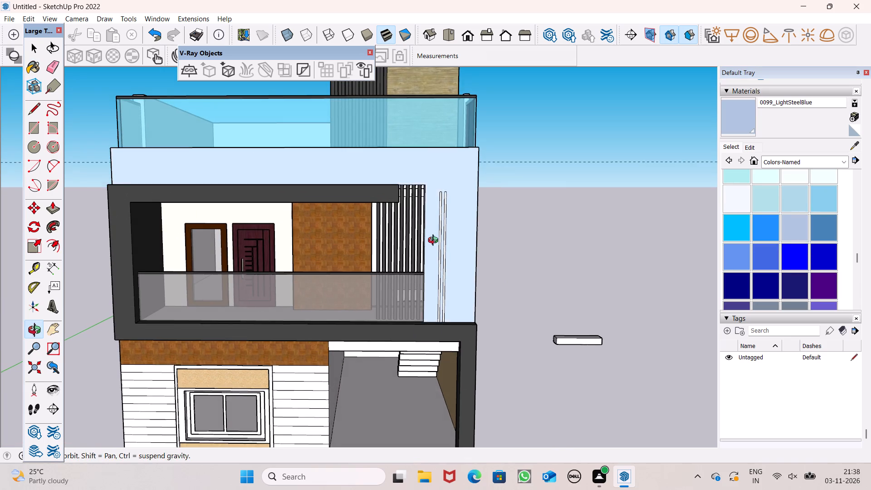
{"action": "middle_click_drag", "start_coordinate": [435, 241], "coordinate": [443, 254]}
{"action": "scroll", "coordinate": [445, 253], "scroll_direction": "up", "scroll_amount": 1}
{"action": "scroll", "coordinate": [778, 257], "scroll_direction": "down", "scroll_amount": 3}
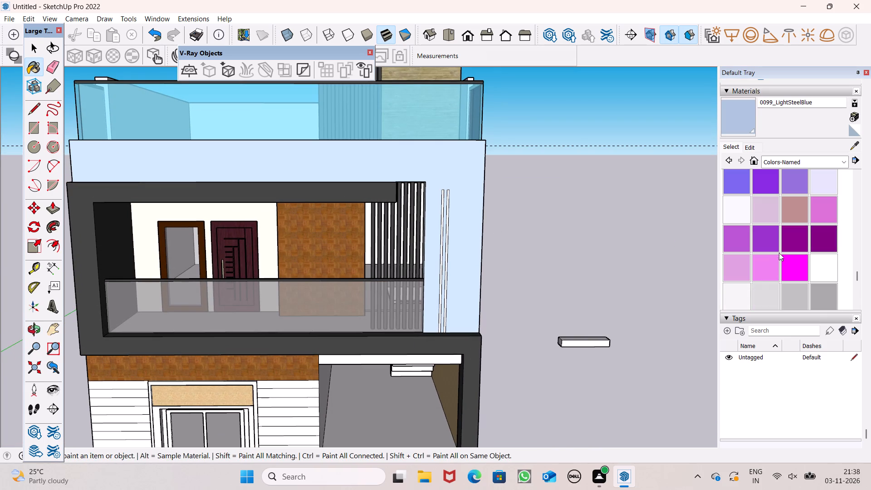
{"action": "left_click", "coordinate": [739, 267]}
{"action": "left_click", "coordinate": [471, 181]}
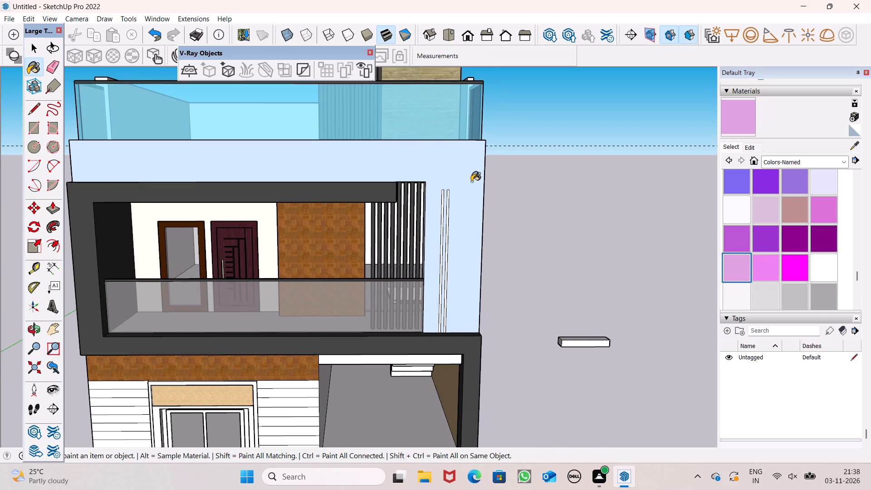
Paint the upper floor's front wall around the balcony with 0116_Lavender from the Colors-Named collection.
{"action": "scroll", "coordinate": [790, 240], "scroll_direction": "down", "scroll_amount": 2}
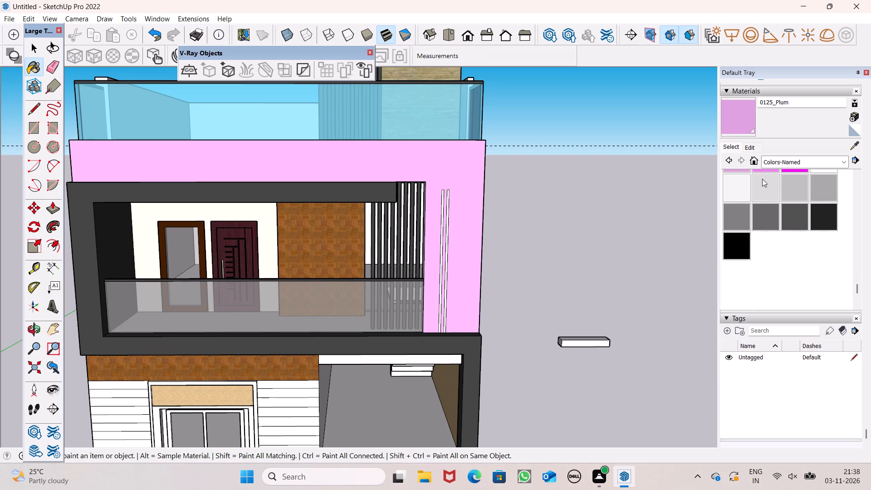
{"action": "scroll", "coordinate": [788, 211], "scroll_direction": "up", "scroll_amount": 3}
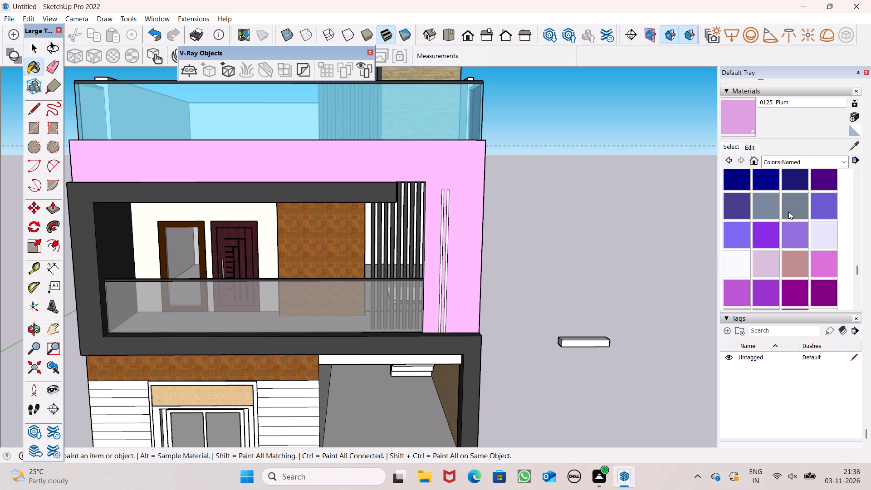
{"action": "left_click", "coordinate": [820, 230]}
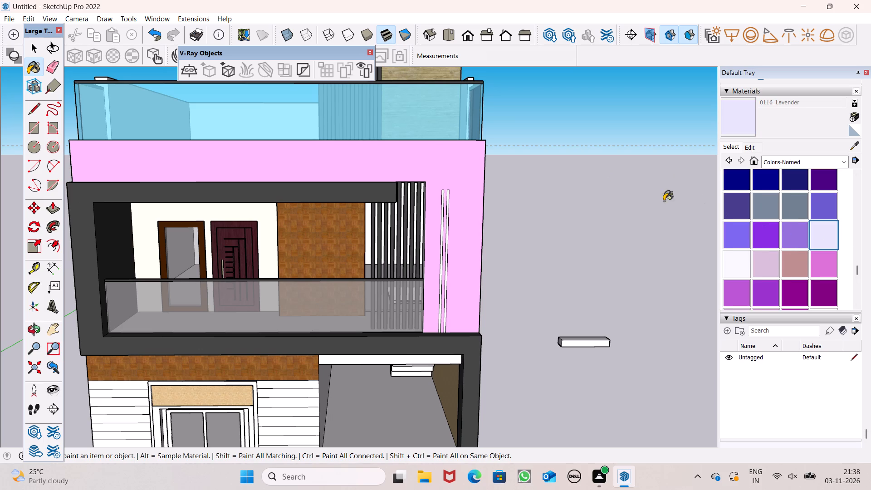
{"action": "left_click", "coordinate": [451, 169]}
Pick 0129_WhiteSmoke from the Colors-Named collection and paint the two narrow vertical strips beside the dark slats.
{"action": "middle_click_drag", "start_coordinate": [602, 188], "coordinate": [582, 164]}
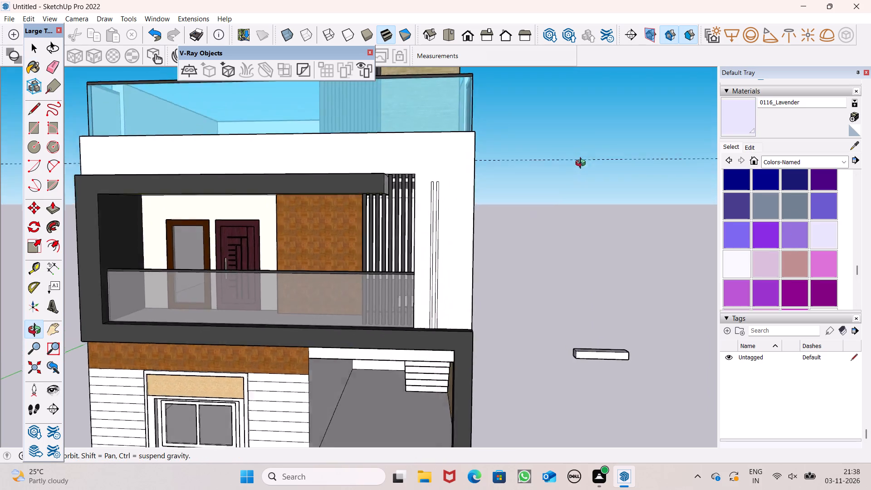
{"action": "middle_click_drag", "start_coordinate": [582, 164], "coordinate": [480, 251]}
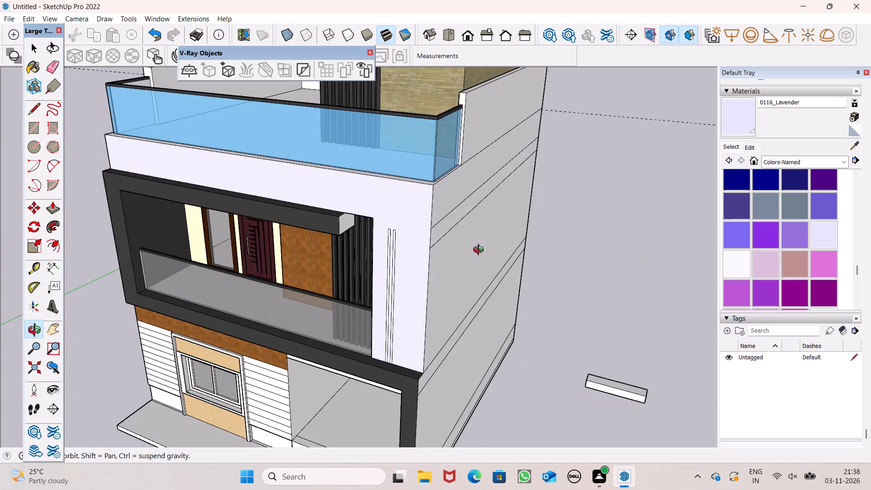
{"action": "middle_click_drag", "start_coordinate": [480, 251], "coordinate": [537, 283]}
{"action": "scroll", "coordinate": [584, 196], "scroll_direction": "down", "scroll_amount": 5}
{"action": "middle_click_drag", "start_coordinate": [540, 284], "coordinate": [568, 251]}
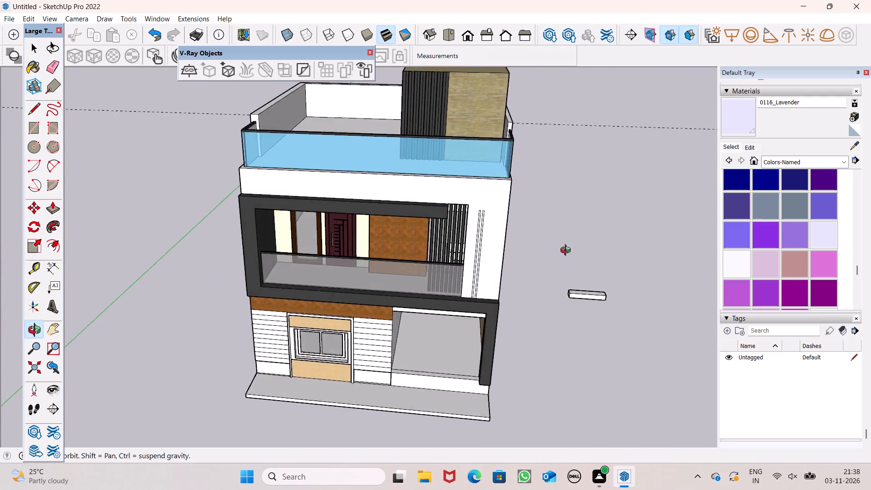
{"action": "middle_click_drag", "start_coordinate": [568, 251], "coordinate": [558, 186]}
{"action": "scroll", "coordinate": [558, 186], "scroll_direction": "up", "scroll_amount": 1}
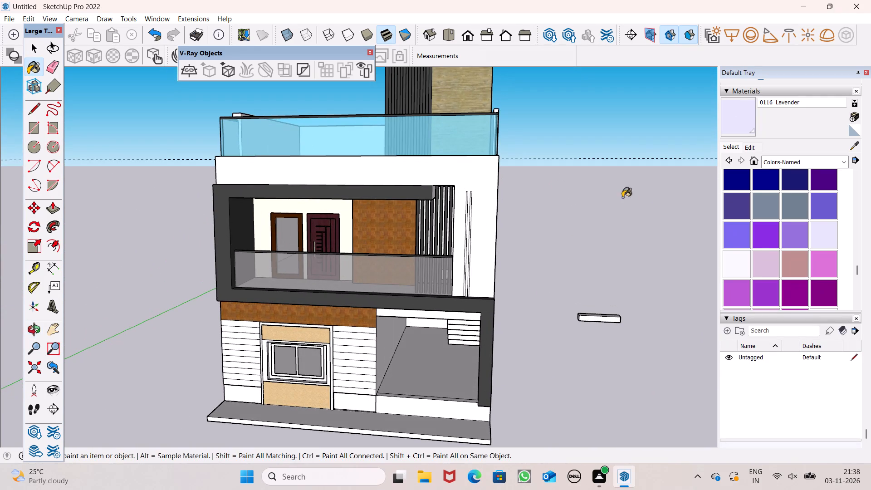
{"action": "scroll", "coordinate": [768, 230], "scroll_direction": "down", "scroll_amount": 7}
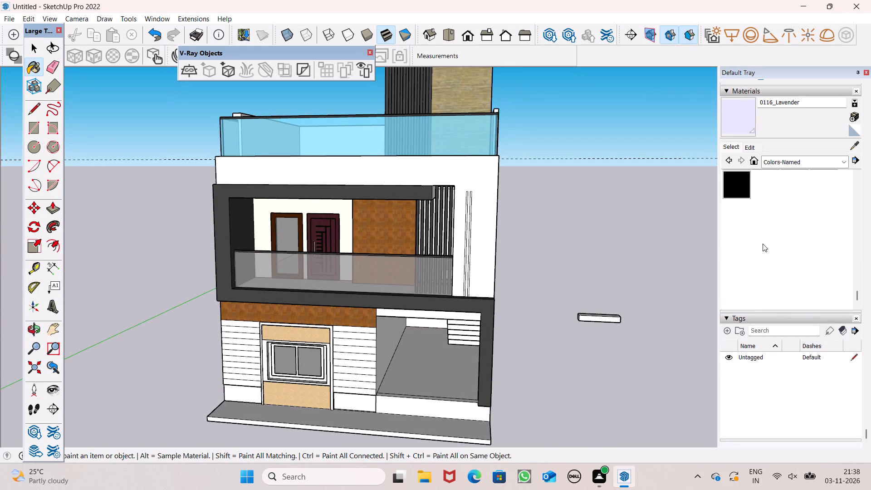
{"action": "scroll", "coordinate": [763, 242], "scroll_direction": "up", "scroll_amount": 1}
{"action": "left_click", "coordinate": [732, 195]}
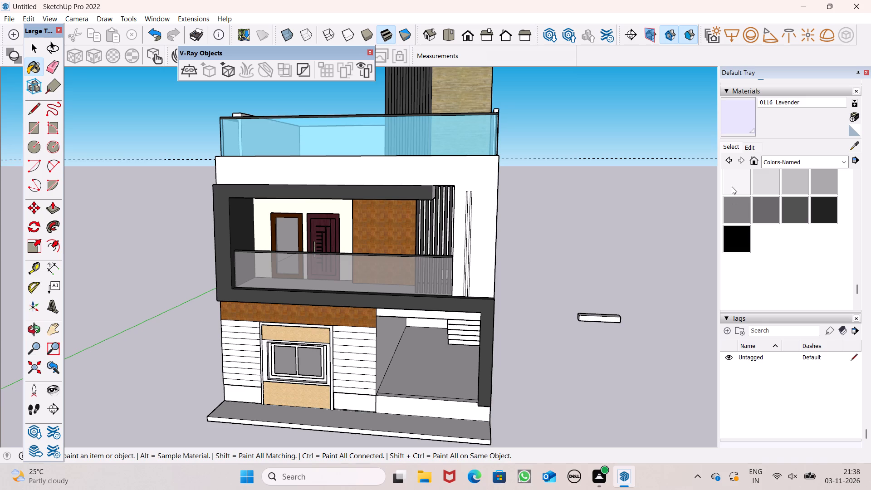
{"action": "left_click", "coordinate": [732, 186]}
{"action": "scroll", "coordinate": [462, 183], "scroll_direction": "up", "scroll_amount": 15}
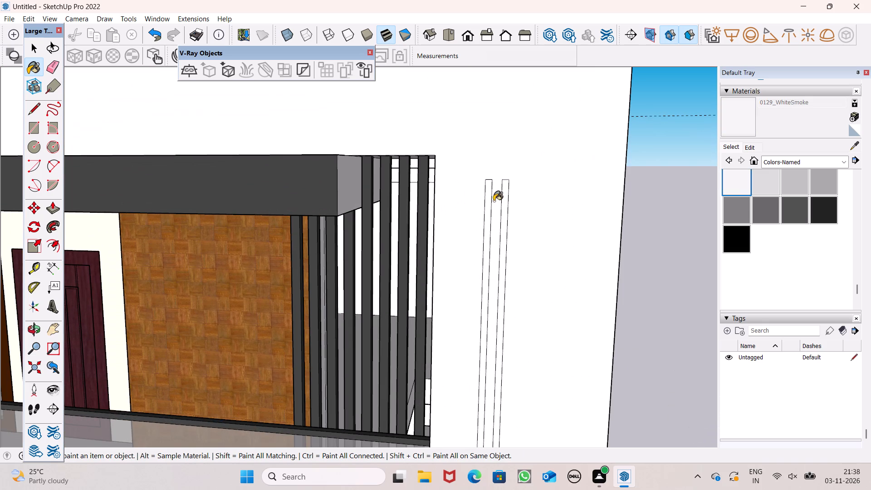
{"action": "left_click", "coordinate": [491, 199]}
{"action": "scroll", "coordinate": [486, 181], "scroll_direction": "up", "scroll_amount": 16}
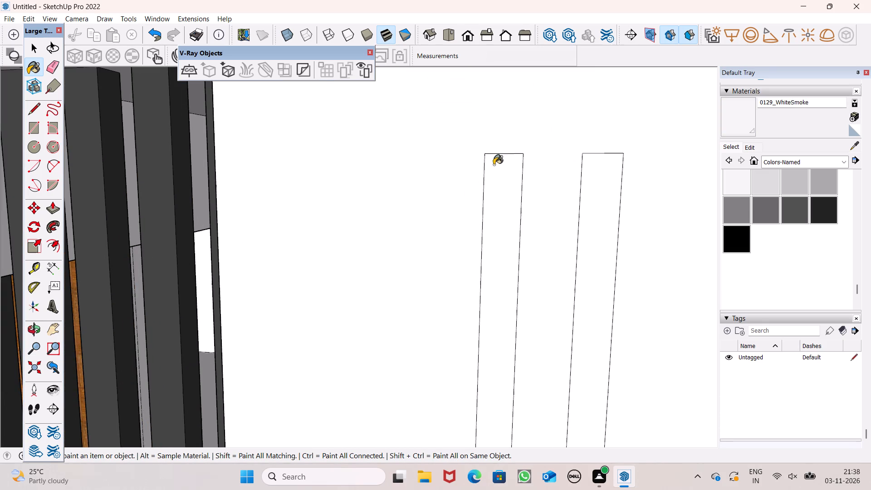
{"action": "left_click", "coordinate": [494, 164]}
{"action": "left_click", "coordinate": [501, 157]}
{"action": "left_click", "coordinate": [596, 155]}
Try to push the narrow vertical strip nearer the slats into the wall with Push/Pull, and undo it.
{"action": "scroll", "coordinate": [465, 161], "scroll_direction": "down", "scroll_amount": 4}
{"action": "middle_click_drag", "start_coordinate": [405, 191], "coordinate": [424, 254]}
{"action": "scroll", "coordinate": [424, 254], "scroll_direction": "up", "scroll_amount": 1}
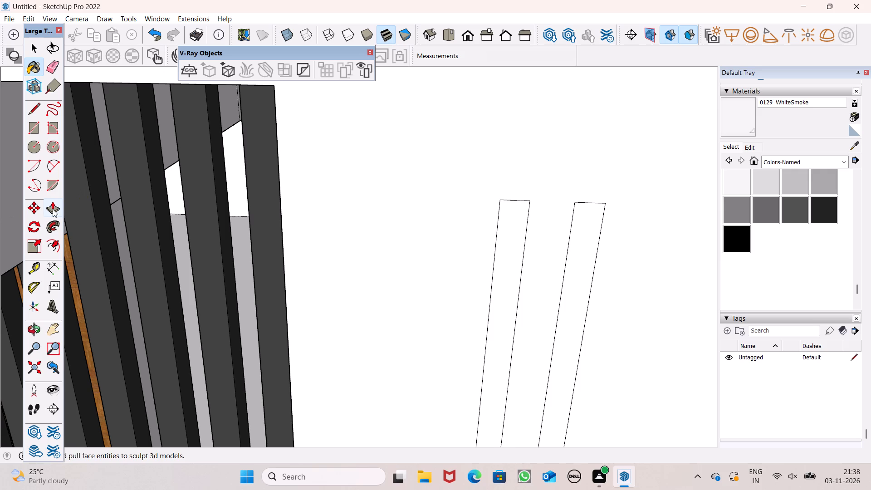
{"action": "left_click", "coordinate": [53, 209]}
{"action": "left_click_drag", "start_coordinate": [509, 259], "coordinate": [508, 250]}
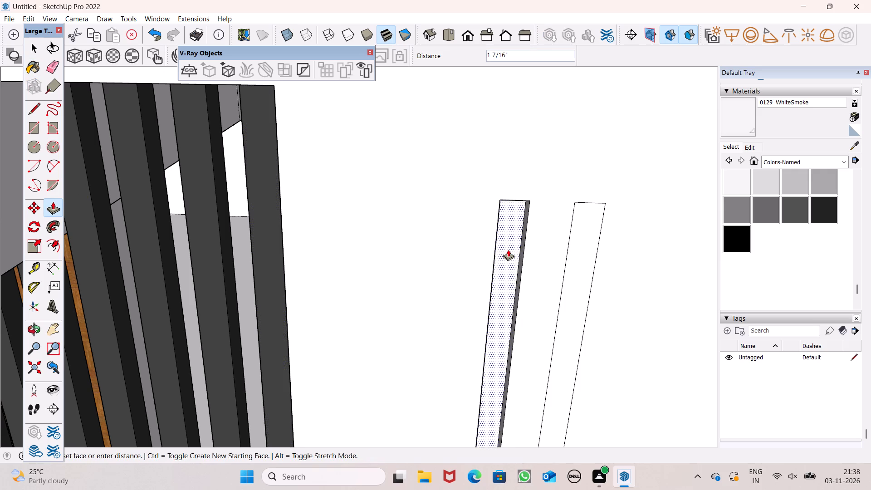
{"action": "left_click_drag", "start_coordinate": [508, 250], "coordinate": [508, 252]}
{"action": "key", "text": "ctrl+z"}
Extrude both narrow vertical strips beside the slats slightly outward from the front wall with Push/Pull.
{"action": "left_click_drag", "start_coordinate": [502, 262], "coordinate": [502, 265]}
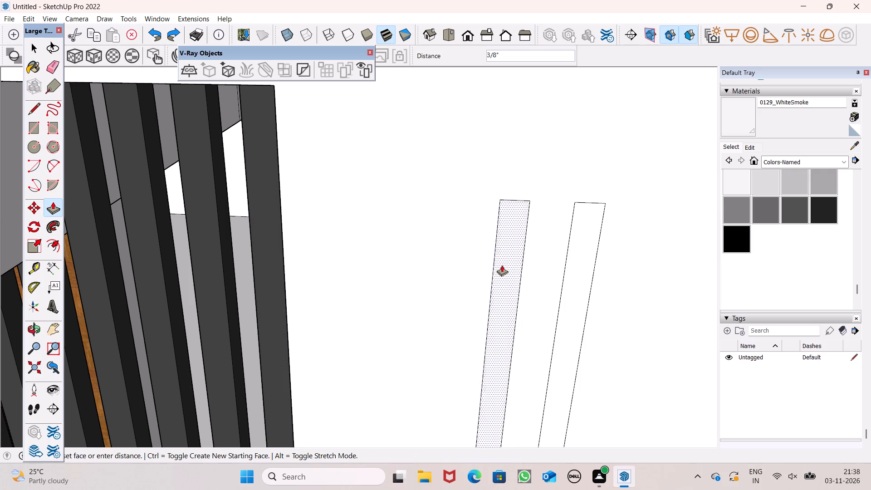
{"action": "left_click_drag", "start_coordinate": [502, 265], "coordinate": [502, 268]}
{"action": "left_click_drag", "start_coordinate": [580, 273], "coordinate": [548, 281]}
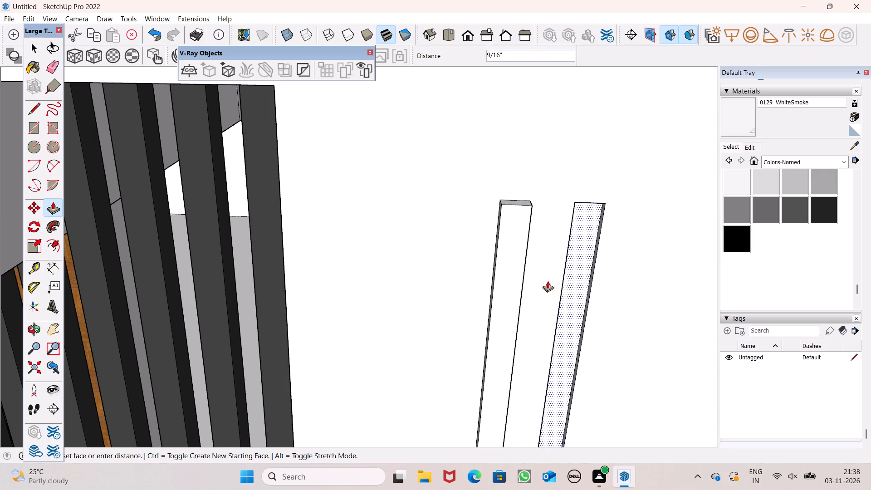
{"action": "left_click_drag", "start_coordinate": [548, 281], "coordinate": [521, 286]}
{"action": "key", "text": "space"}
Examine the two extruded strips and the whole front facade of the house from several angles and distances.
{"action": "scroll", "coordinate": [493, 210], "scroll_direction": "down", "scroll_amount": 8}
{"action": "middle_click_drag", "start_coordinate": [491, 238], "coordinate": [556, 161]}
{"action": "scroll", "coordinate": [519, 122], "scroll_direction": "down", "scroll_amount": 4}
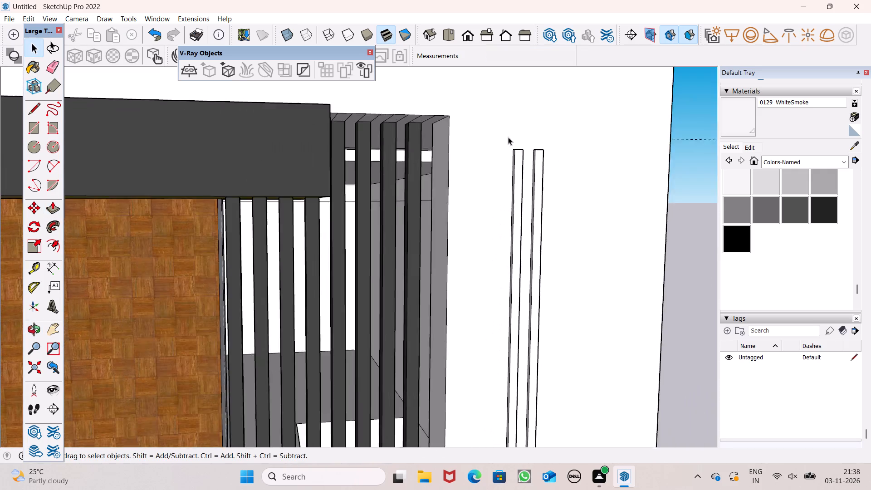
{"action": "scroll", "coordinate": [508, 137], "scroll_direction": "down", "scroll_amount": 8}
{"action": "middle_click_drag", "start_coordinate": [636, 244], "coordinate": [538, 240]}
{"action": "scroll", "coordinate": [538, 240], "scroll_direction": "up", "scroll_amount": 1}
{"action": "scroll", "coordinate": [540, 214], "scroll_direction": "down", "scroll_amount": 7}
{"action": "middle_click_drag", "start_coordinate": [416, 294], "coordinate": [454, 305]}
{"action": "scroll", "coordinate": [454, 306], "scroll_direction": "up", "scroll_amount": 1}
{"action": "scroll", "coordinate": [416, 315], "scroll_direction": "down", "scroll_amount": 4}
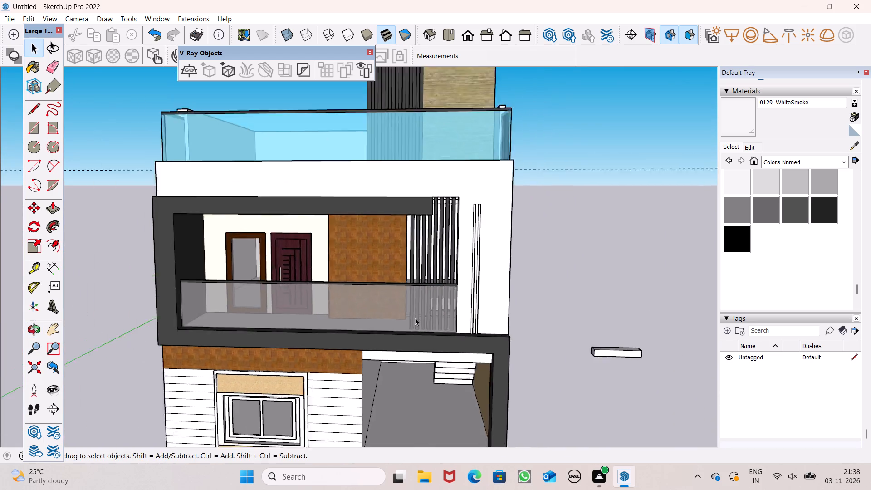
{"action": "scroll", "coordinate": [415, 318], "scroll_direction": "down", "scroll_amount": 2}
{"action": "middle_click_drag", "start_coordinate": [404, 371], "coordinate": [379, 383]}
{"action": "scroll", "coordinate": [380, 342], "scroll_direction": "down", "scroll_amount": 2}
{"action": "middle_click_drag", "start_coordinate": [350, 348], "coordinate": [401, 344]}
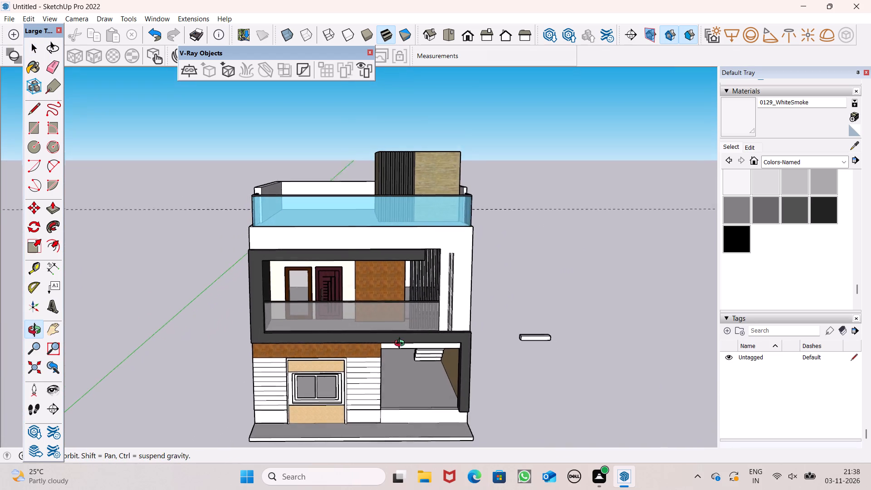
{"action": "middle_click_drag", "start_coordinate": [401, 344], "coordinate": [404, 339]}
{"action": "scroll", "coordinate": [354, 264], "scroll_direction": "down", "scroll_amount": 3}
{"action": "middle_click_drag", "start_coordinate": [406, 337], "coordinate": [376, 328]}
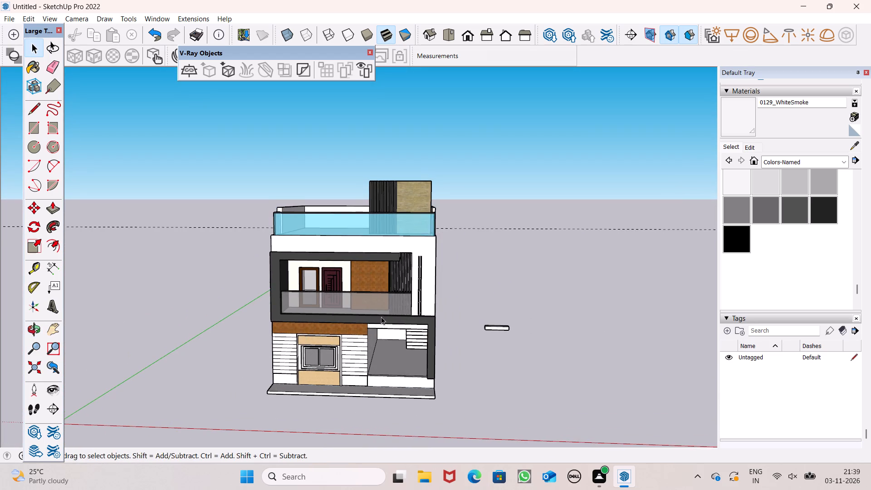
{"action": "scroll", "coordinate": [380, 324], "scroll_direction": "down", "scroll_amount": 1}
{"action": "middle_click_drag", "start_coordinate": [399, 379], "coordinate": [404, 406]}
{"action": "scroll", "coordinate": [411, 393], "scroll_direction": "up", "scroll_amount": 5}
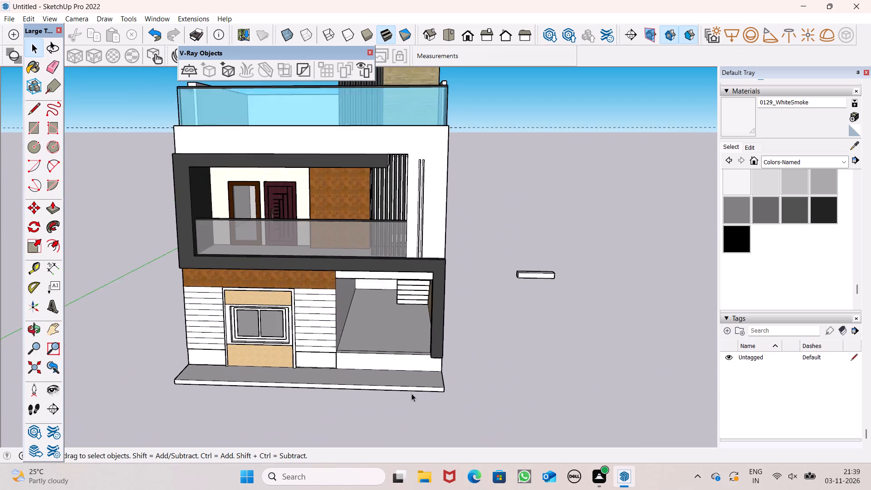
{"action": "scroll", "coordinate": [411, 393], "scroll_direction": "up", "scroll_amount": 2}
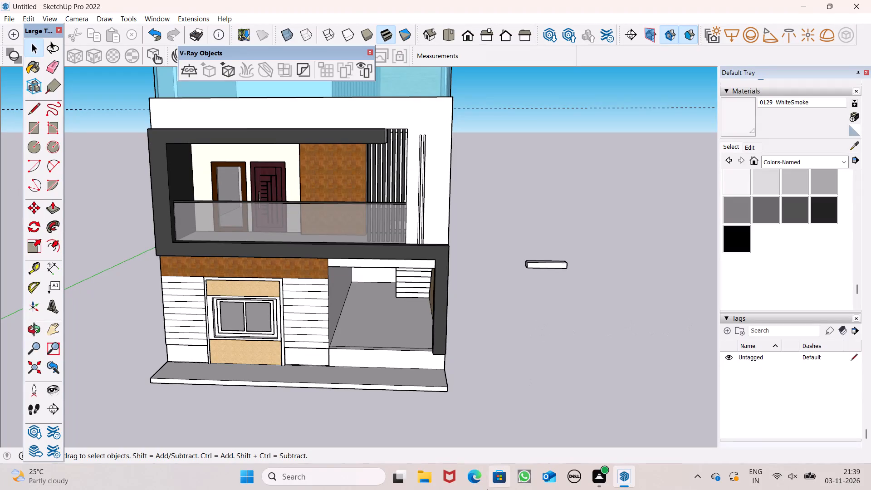
Paint the two low base panels on either side of the ground-floor window with Groundcover Sand Smooth from Landscaping, Fencing and Vegetation.
{"action": "left_click", "coordinate": [763, 165]}
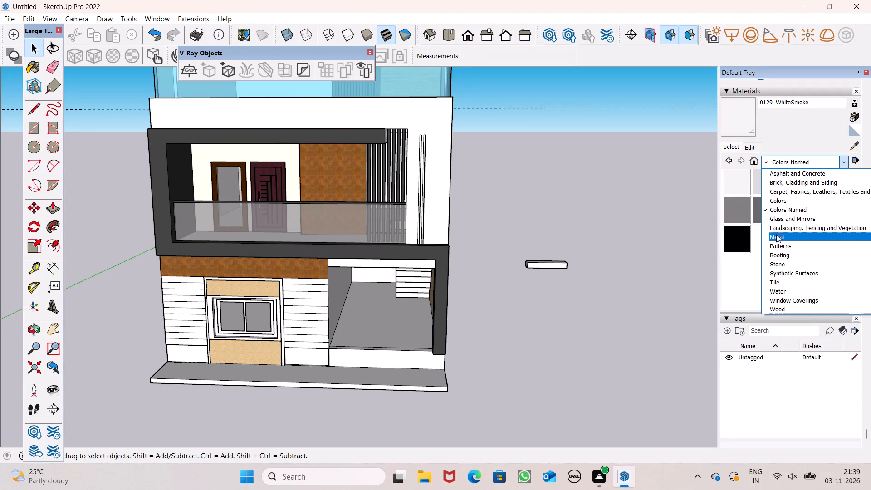
{"action": "left_click", "coordinate": [788, 232]}
{"action": "left_click", "coordinate": [799, 162]}
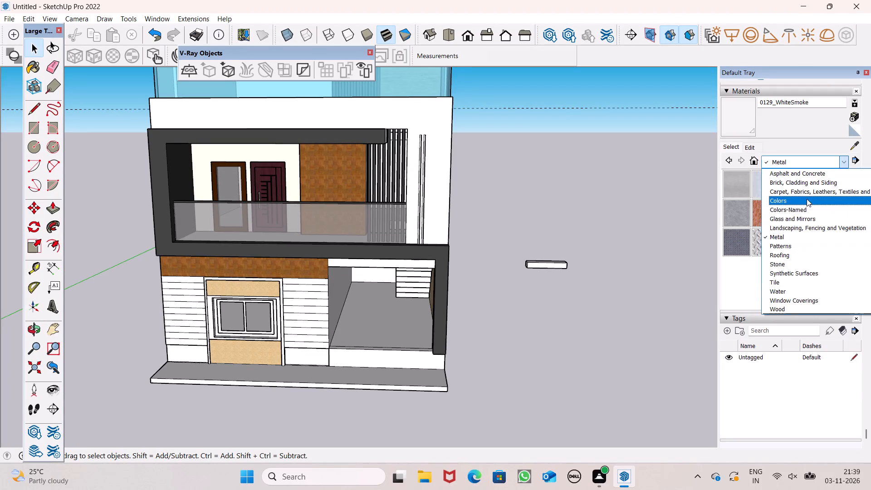
{"action": "left_click", "coordinate": [808, 227]}
{"action": "scroll", "coordinate": [810, 243], "scroll_direction": "down", "scroll_amount": 1}
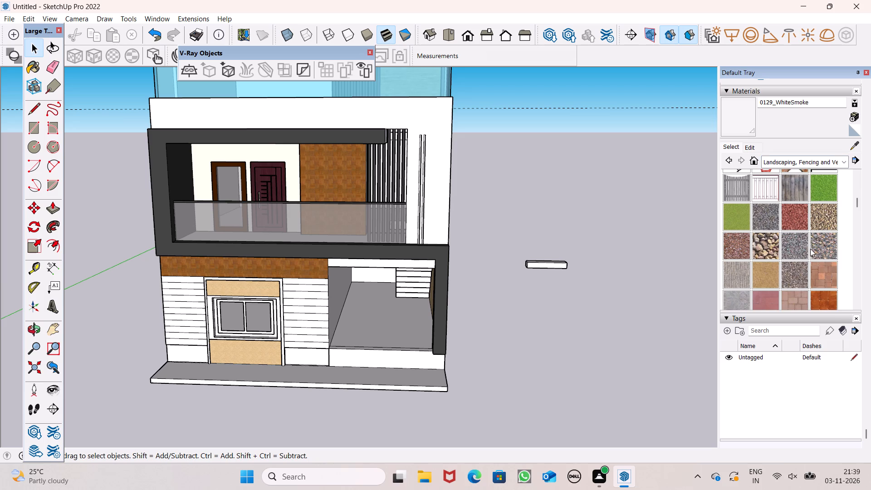
{"action": "left_click", "coordinate": [772, 277]}
{"action": "scroll", "coordinate": [126, 332], "scroll_direction": "up", "scroll_amount": 6}
{"action": "left_click", "coordinate": [207, 359]}
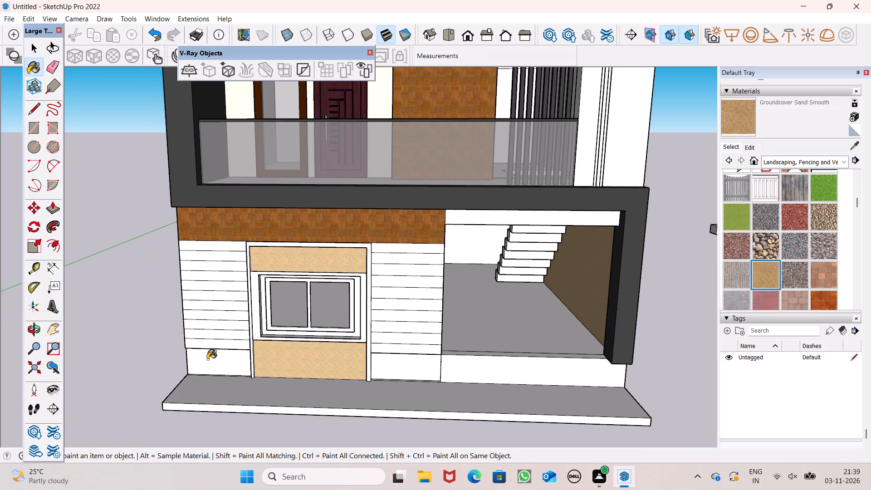
{"action": "scroll", "coordinate": [437, 363], "scroll_direction": "up", "scroll_amount": 4}
{"action": "left_click", "coordinate": [420, 372]}
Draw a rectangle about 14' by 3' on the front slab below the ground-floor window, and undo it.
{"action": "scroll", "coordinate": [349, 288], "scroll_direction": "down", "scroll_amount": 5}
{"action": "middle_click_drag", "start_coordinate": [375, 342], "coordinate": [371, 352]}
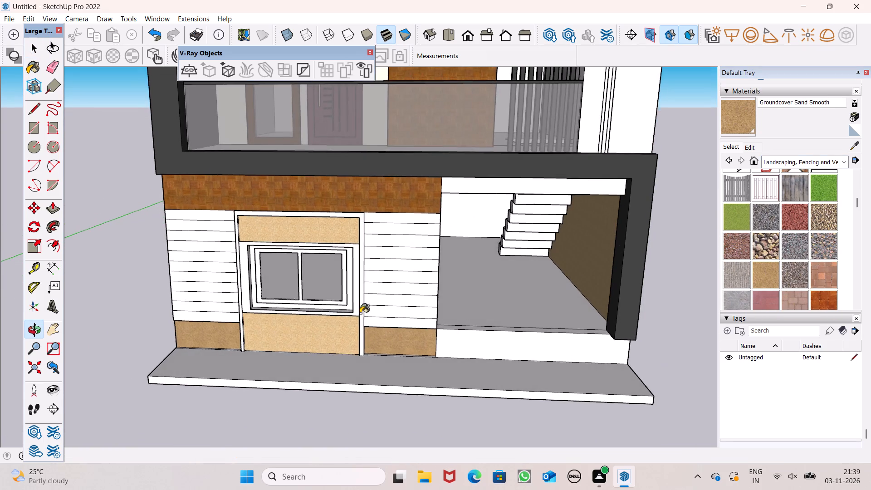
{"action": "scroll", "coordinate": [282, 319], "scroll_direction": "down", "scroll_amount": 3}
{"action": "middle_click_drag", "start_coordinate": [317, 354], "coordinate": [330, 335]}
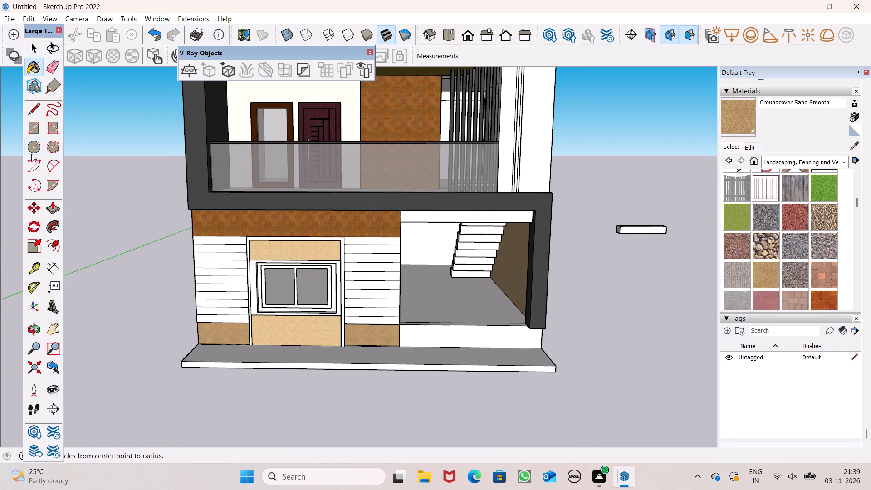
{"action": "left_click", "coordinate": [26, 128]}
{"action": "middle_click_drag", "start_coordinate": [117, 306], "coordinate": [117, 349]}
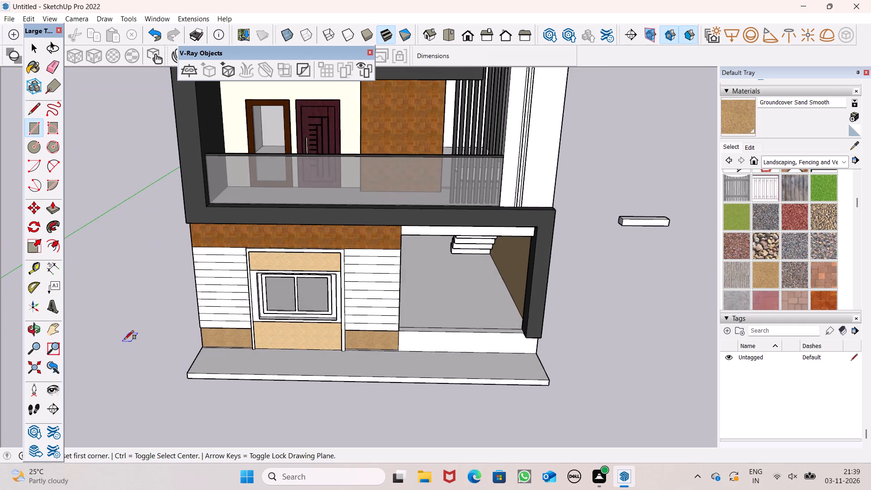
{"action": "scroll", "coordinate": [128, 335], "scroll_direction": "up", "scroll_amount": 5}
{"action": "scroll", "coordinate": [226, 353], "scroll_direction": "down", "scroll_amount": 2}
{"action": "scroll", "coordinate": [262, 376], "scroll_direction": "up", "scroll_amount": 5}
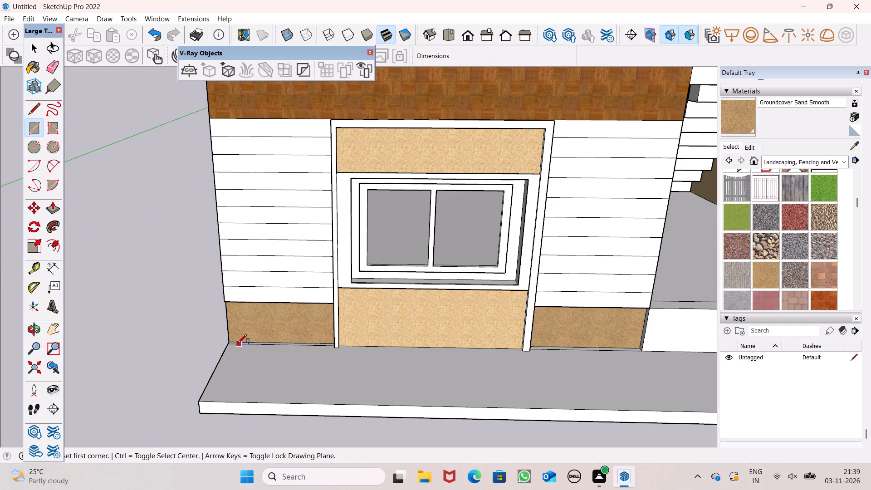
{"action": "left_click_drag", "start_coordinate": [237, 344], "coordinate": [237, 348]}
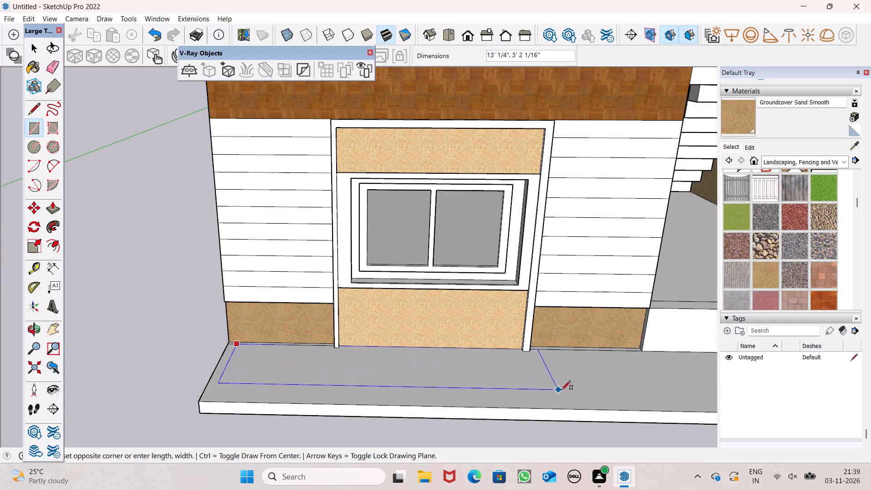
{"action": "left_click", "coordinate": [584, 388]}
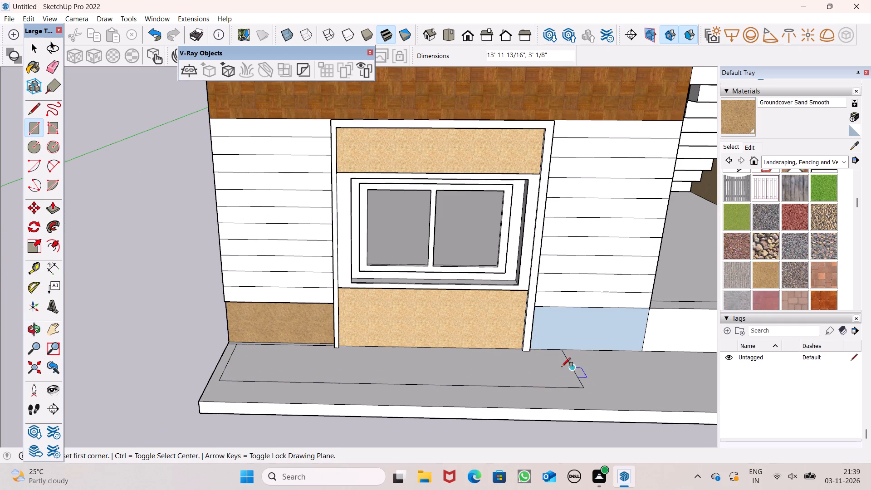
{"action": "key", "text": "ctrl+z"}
Draw a rectangle about 13' 7" by 2' 8" on the front slab below the window and offset its outline slightly inward.
{"action": "middle_click_drag", "start_coordinate": [432, 419], "coordinate": [431, 434]}
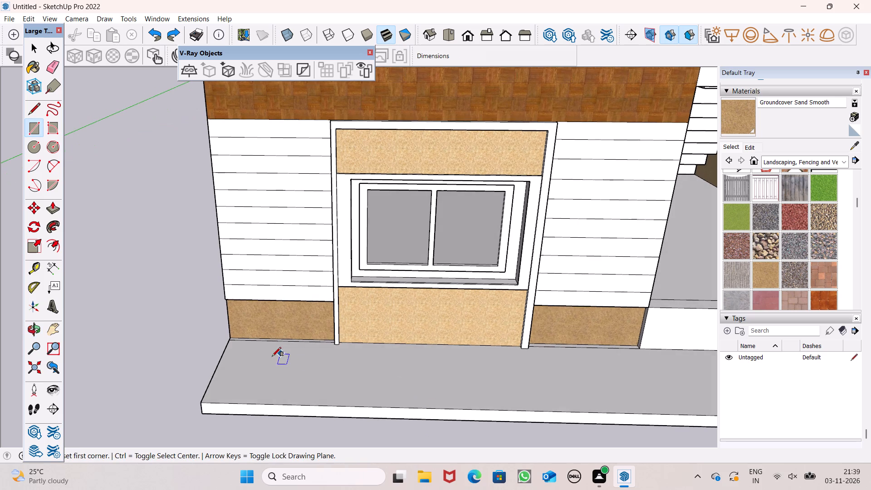
{"action": "left_click_drag", "start_coordinate": [248, 347], "coordinate": [253, 352]}
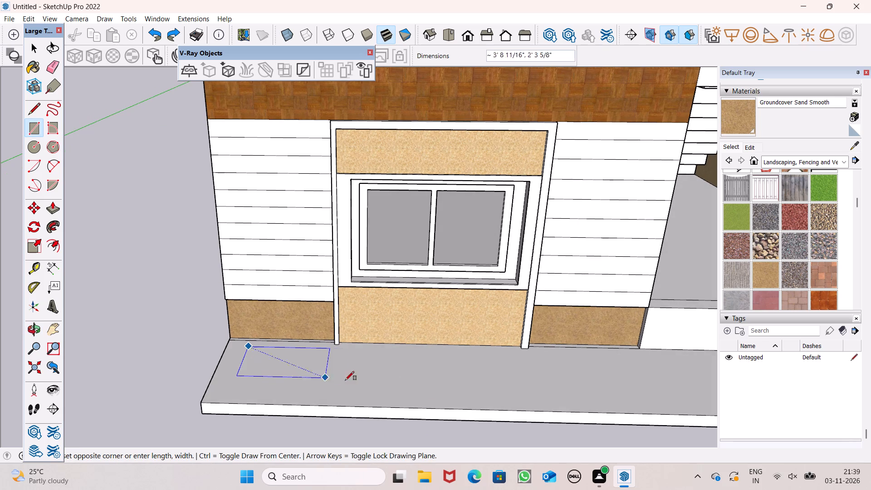
{"action": "left_click", "coordinate": [586, 392]}
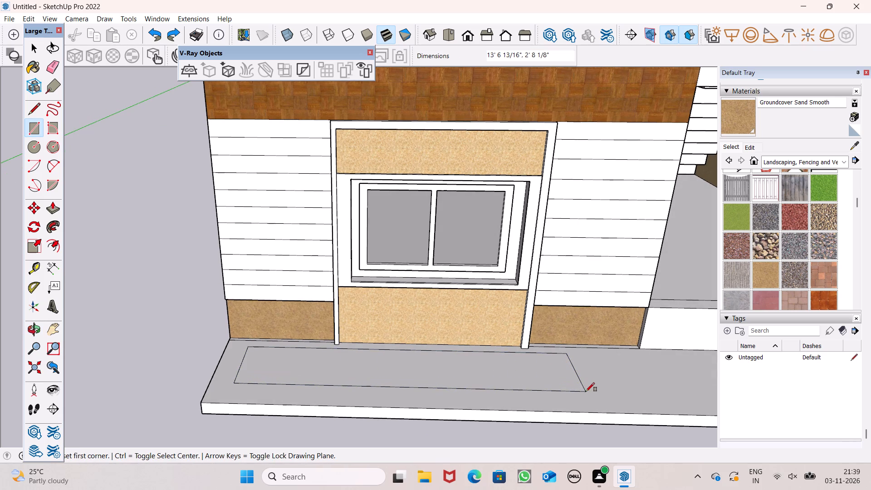
{"action": "left_click", "coordinate": [51, 246]}
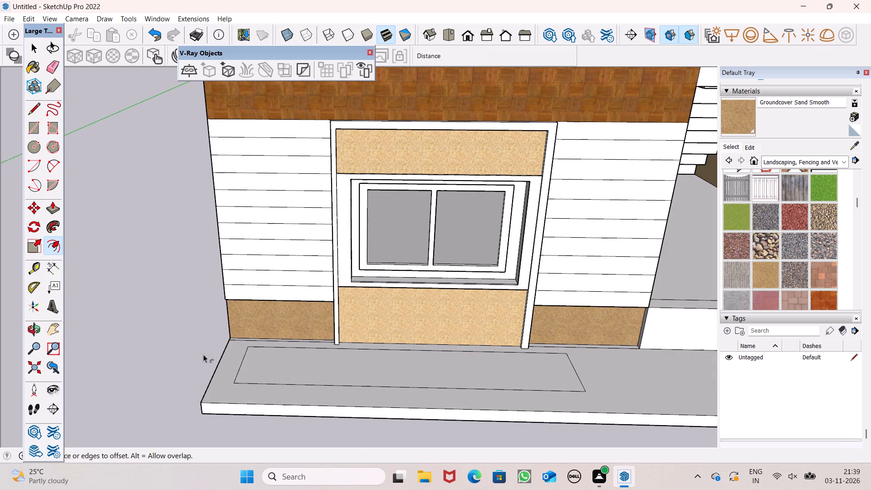
{"action": "left_click", "coordinate": [241, 376]}
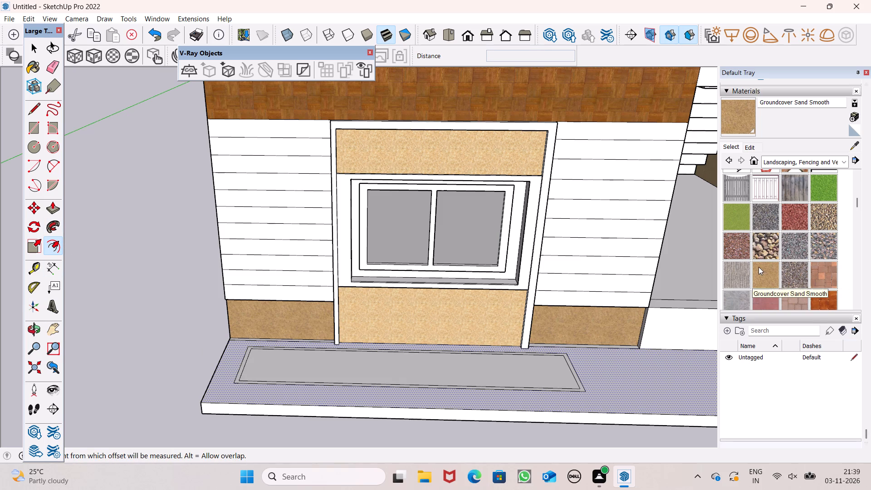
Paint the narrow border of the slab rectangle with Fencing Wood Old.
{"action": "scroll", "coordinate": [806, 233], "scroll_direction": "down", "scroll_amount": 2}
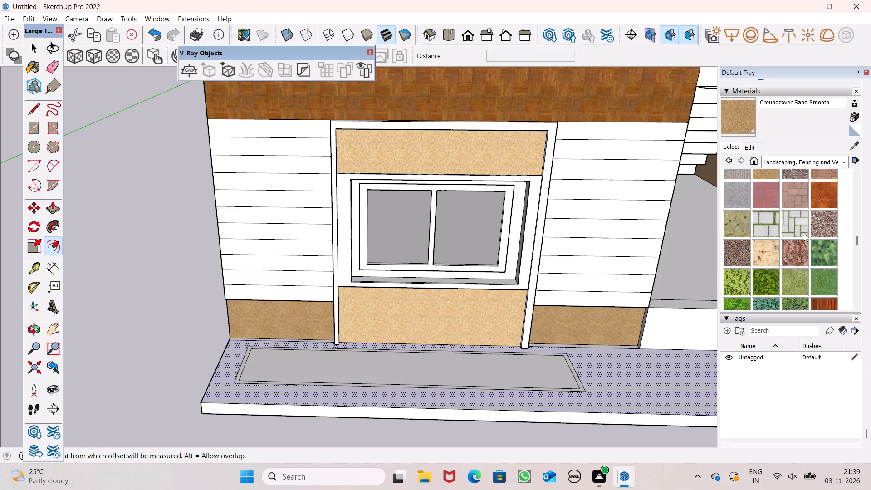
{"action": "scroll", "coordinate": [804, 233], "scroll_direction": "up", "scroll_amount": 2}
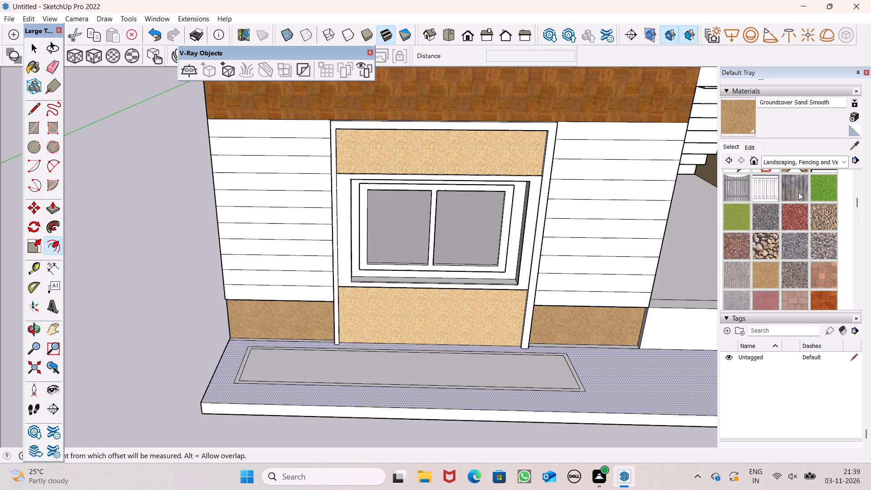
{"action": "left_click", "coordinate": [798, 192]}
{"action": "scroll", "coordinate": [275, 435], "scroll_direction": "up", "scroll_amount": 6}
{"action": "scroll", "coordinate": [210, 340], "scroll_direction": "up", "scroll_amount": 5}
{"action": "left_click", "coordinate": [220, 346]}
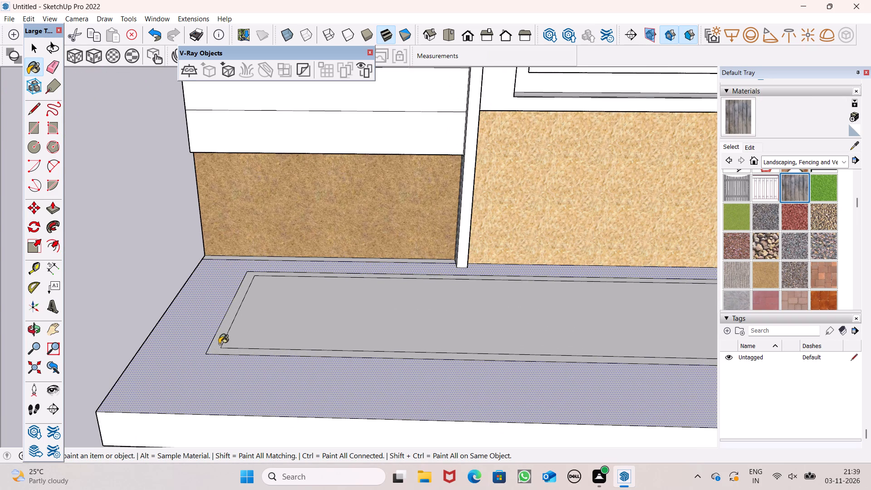
Paint the narrow border of the slab rectangle with Color M06 from the Colors collection.
{"action": "left_click", "coordinate": [812, 162]}
{"action": "left_click", "coordinate": [794, 196]}
{"action": "scroll", "coordinate": [796, 230], "scroll_direction": "down", "scroll_amount": 5}
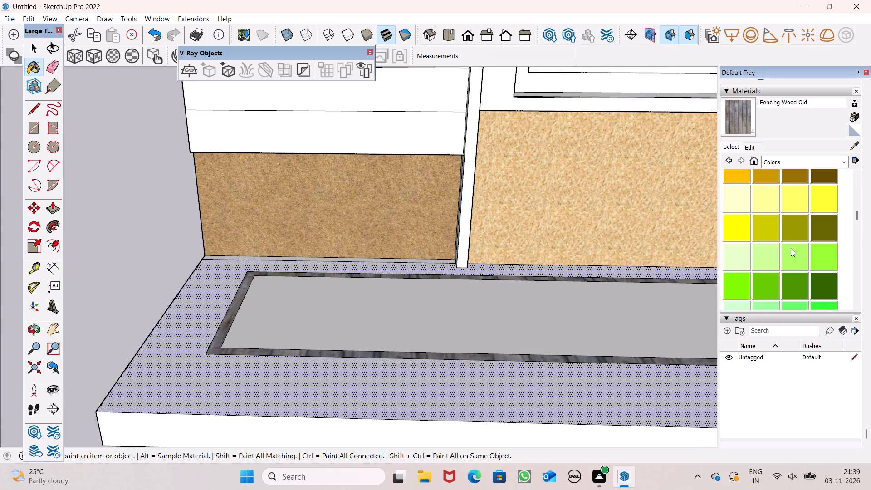
{"action": "scroll", "coordinate": [791, 248], "scroll_direction": "down", "scroll_amount": 16}
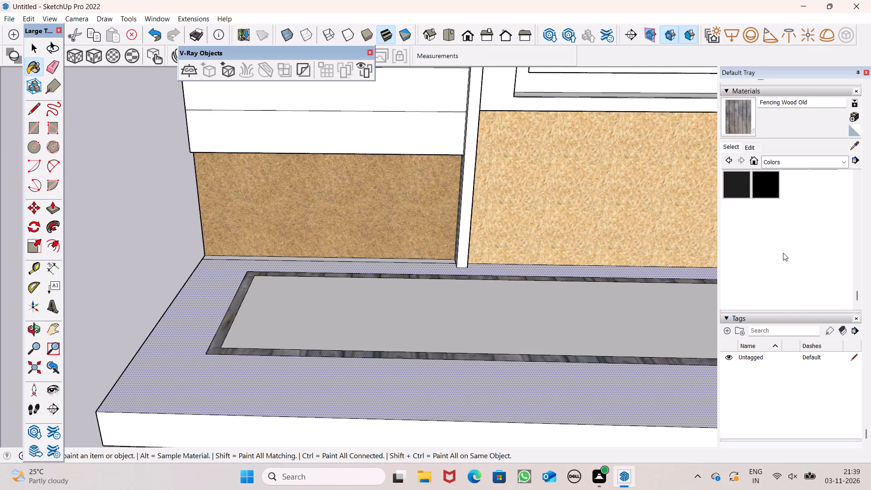
{"action": "scroll", "coordinate": [777, 215], "scroll_direction": "up", "scroll_amount": 1}
{"action": "left_click", "coordinate": [801, 210]}
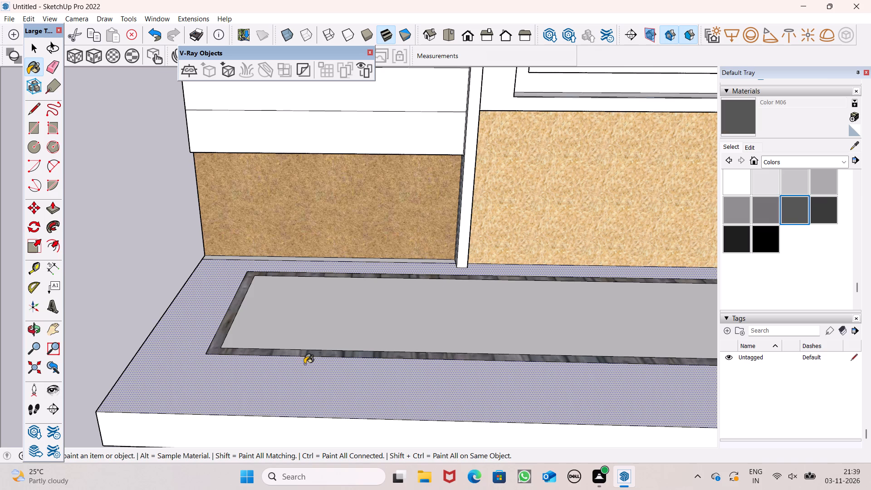
{"action": "scroll", "coordinate": [303, 362], "scroll_direction": "up", "scroll_amount": 4}
{"action": "left_click", "coordinate": [186, 348]}
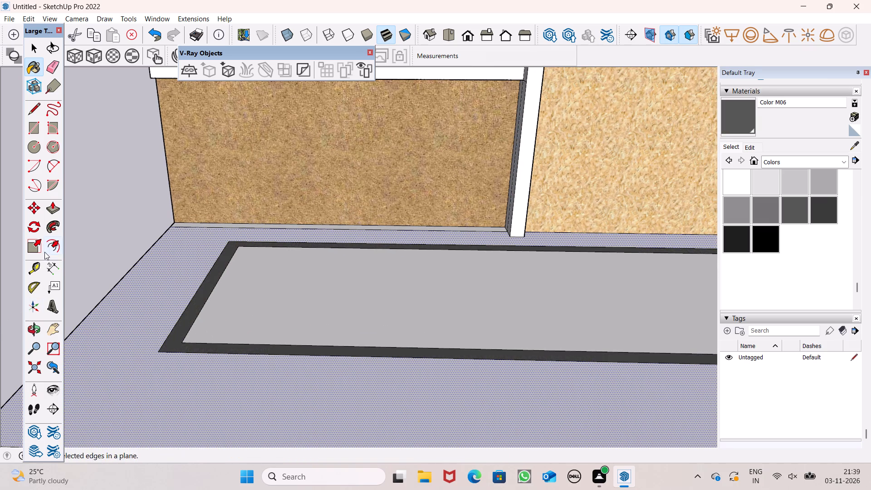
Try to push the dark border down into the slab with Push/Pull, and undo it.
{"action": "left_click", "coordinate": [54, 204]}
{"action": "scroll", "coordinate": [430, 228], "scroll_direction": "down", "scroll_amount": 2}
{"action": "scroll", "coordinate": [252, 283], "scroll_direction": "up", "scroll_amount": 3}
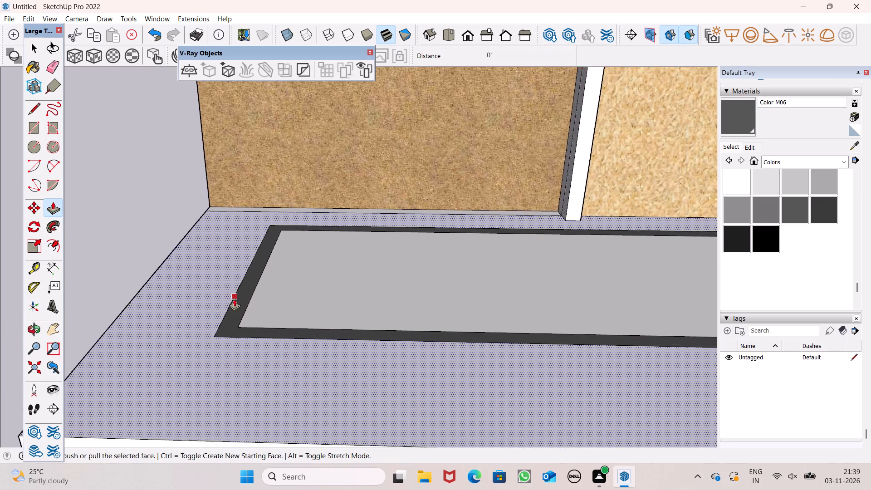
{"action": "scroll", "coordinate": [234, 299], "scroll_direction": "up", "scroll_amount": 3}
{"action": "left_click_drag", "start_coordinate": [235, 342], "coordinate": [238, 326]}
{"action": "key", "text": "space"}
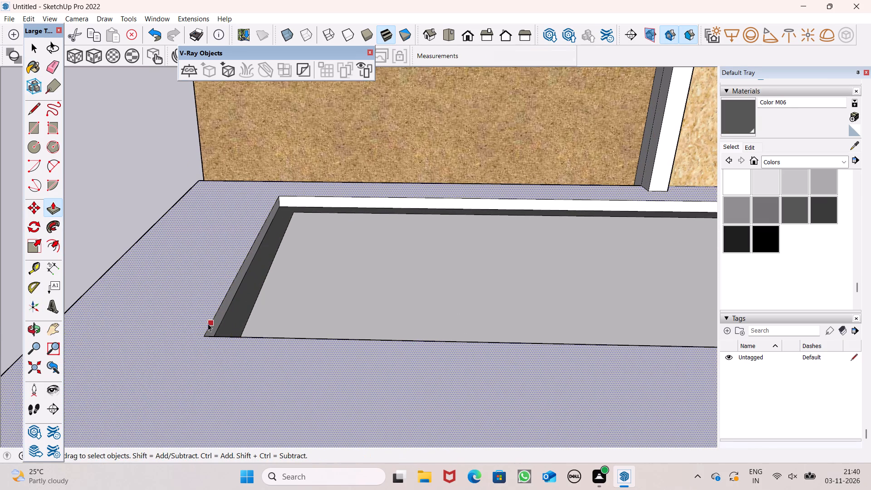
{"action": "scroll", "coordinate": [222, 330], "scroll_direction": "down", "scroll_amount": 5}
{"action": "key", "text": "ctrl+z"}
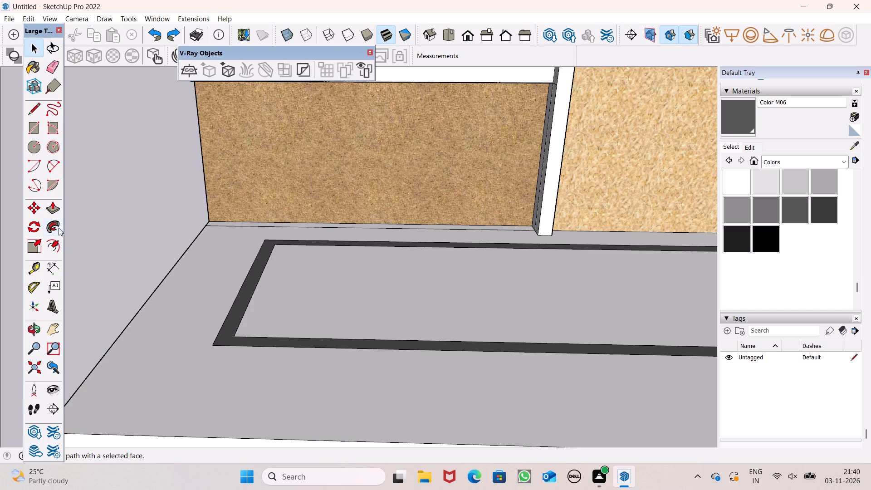
Extrude the dark border upward about 2 5/8" with Push/Pull to form a raised planter edge.
{"action": "left_click", "coordinate": [52, 210]}
{"action": "left_click_drag", "start_coordinate": [231, 331], "coordinate": [228, 317]}
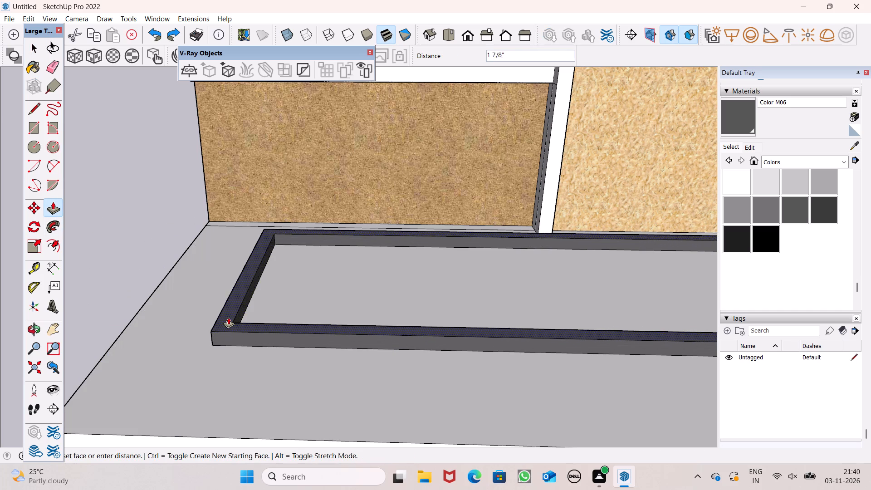
{"action": "left_click_drag", "start_coordinate": [228, 317], "coordinate": [227, 312]}
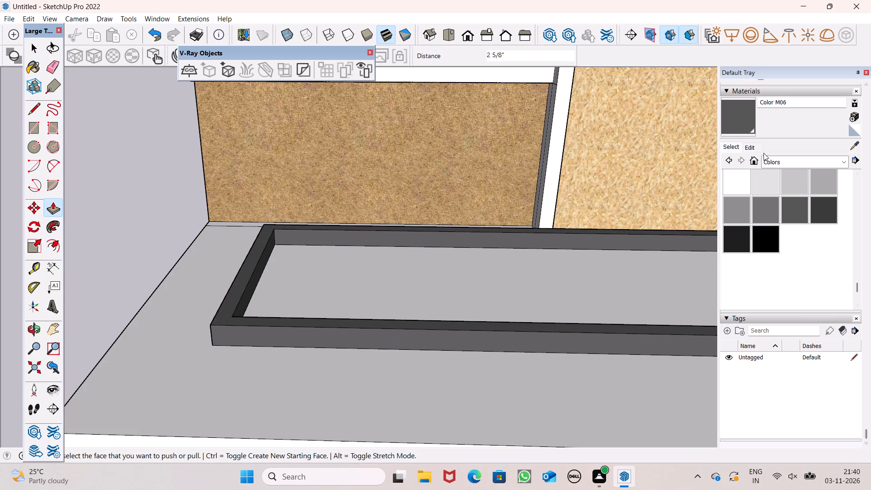
Paint the area inside the raised planter edge with Grass Dark Green from Landscaping, Fencing and Vegetation.
{"action": "left_click", "coordinate": [774, 158]}
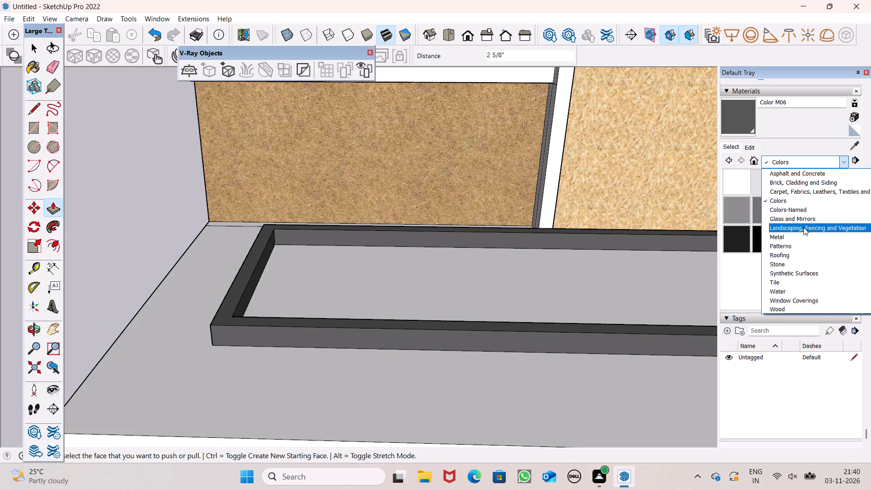
{"action": "left_click", "coordinate": [803, 227]}
{"action": "left_click", "coordinate": [824, 242]}
{"action": "left_click", "coordinate": [511, 300]}
{"action": "key", "text": "space"}
Examine the grass planter and the ground-floor front of the house from farther away.
{"action": "scroll", "coordinate": [342, 306], "scroll_direction": "down", "scroll_amount": 2}
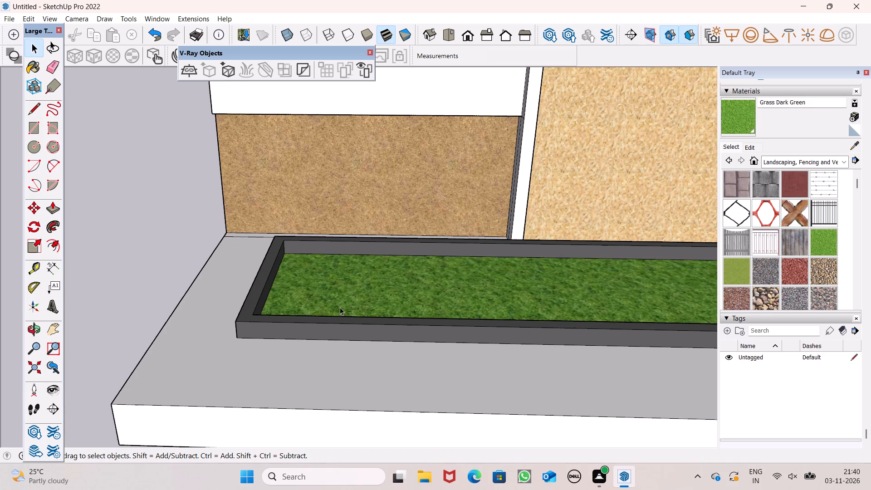
{"action": "scroll", "coordinate": [340, 307], "scroll_direction": "down", "scroll_amount": 1}
{"action": "scroll", "coordinate": [773, 338], "scroll_direction": "down", "scroll_amount": 1}
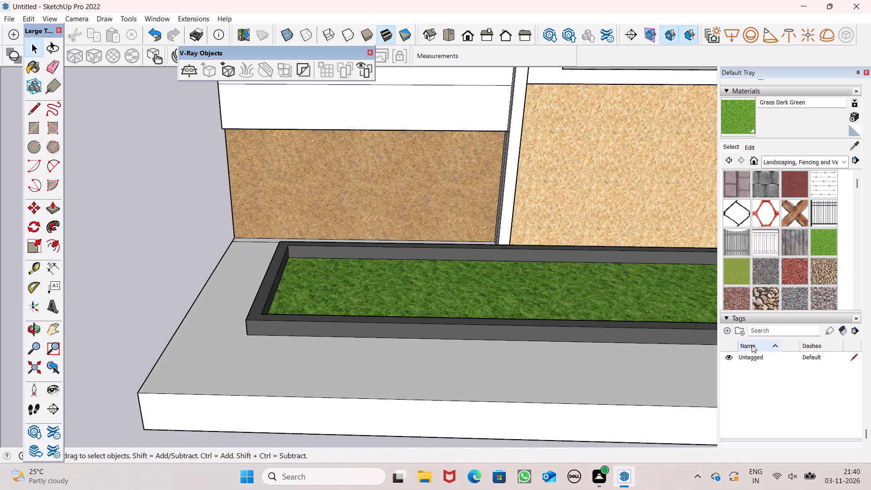
{"action": "scroll", "coordinate": [661, 354], "scroll_direction": "down", "scroll_amount": 3}
{"action": "middle_click_drag", "start_coordinate": [754, 402], "coordinate": [739, 378]}
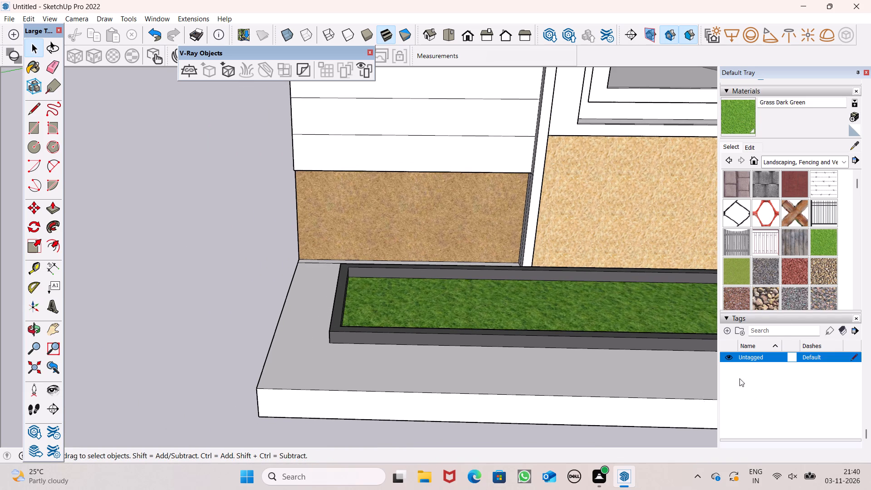
{"action": "middle_click_drag", "start_coordinate": [739, 378], "coordinate": [729, 372]}
{"action": "scroll", "coordinate": [449, 346], "scroll_direction": "down", "scroll_amount": 6}
{"action": "scroll", "coordinate": [317, 314], "scroll_direction": "down", "scroll_amount": 6}
{"action": "scroll", "coordinate": [374, 286], "scroll_direction": "down", "scroll_amount": 5}
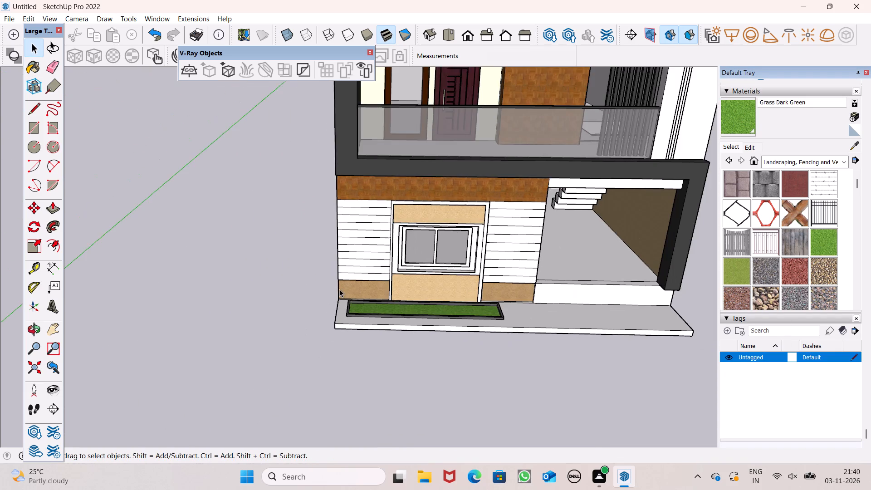
Examine the house front, grass planter and carport side from several angles and from farther away.
{"action": "middle_click_drag", "start_coordinate": [337, 288], "coordinate": [274, 251]}
{"action": "scroll", "coordinate": [265, 254], "scroll_direction": "down", "scroll_amount": 3}
{"action": "middle_click_drag", "start_coordinate": [435, 300], "coordinate": [264, 302]}
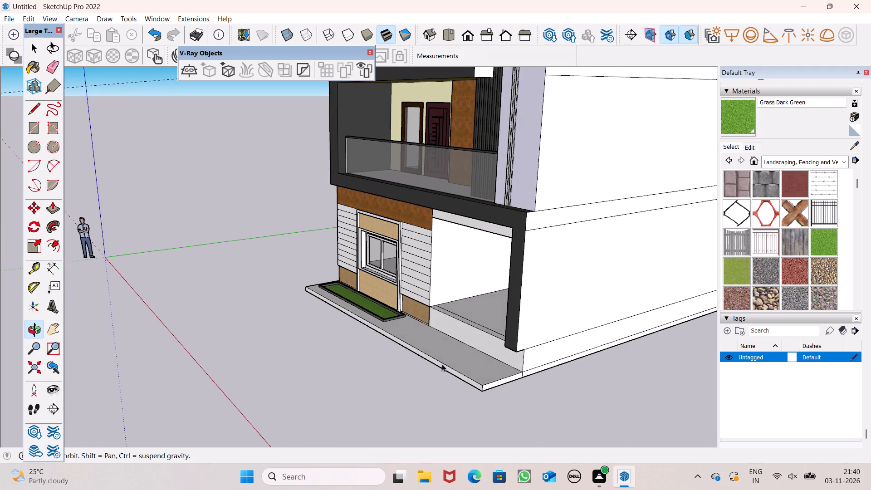
{"action": "middle_click_drag", "start_coordinate": [452, 372], "coordinate": [656, 379]}
{"action": "middle_click_drag", "start_coordinate": [576, 322], "coordinate": [446, 309]}
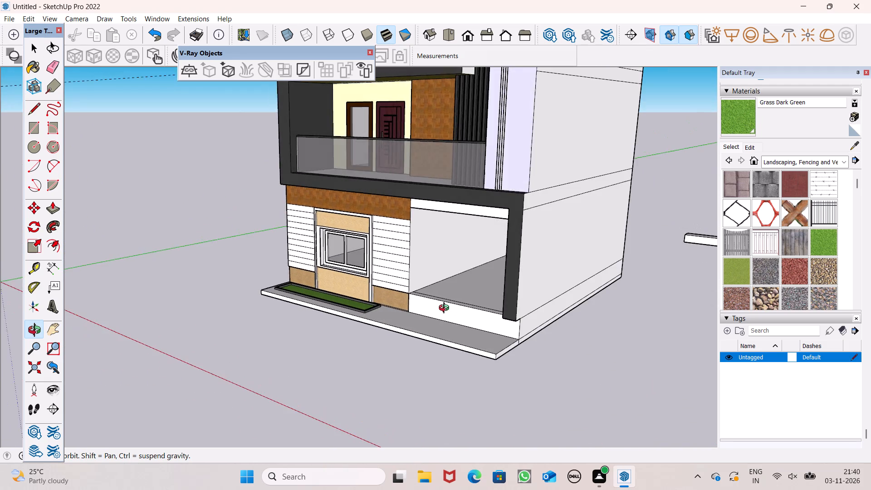
{"action": "middle_click_drag", "start_coordinate": [446, 309], "coordinate": [444, 309]}
{"action": "scroll", "coordinate": [444, 309], "scroll_direction": "up", "scroll_amount": 1}
{"action": "scroll", "coordinate": [411, 294], "scroll_direction": "down", "scroll_amount": 1}
{"action": "middle_click_drag", "start_coordinate": [484, 323], "coordinate": [475, 328]}
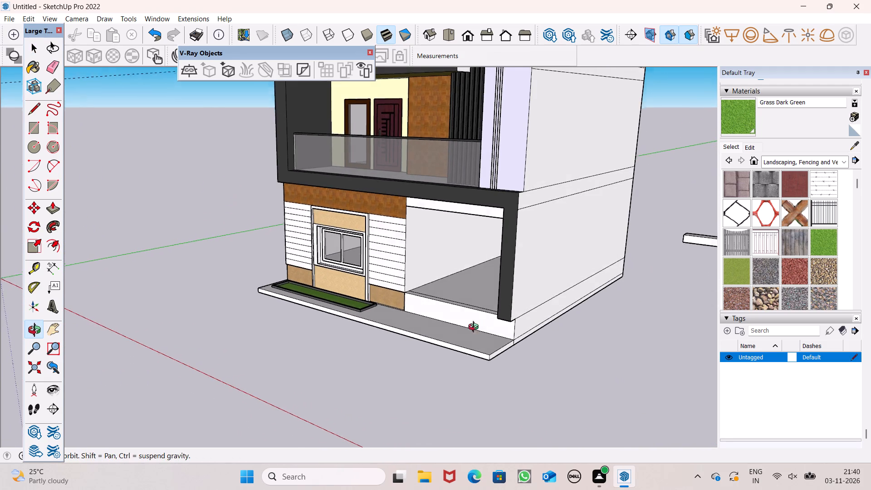
{"action": "middle_click_drag", "start_coordinate": [475, 328], "coordinate": [471, 336]}
{"action": "scroll", "coordinate": [345, 263], "scroll_direction": "down", "scroll_amount": 3}
{"action": "middle_click_drag", "start_coordinate": [333, 340], "coordinate": [391, 330]}
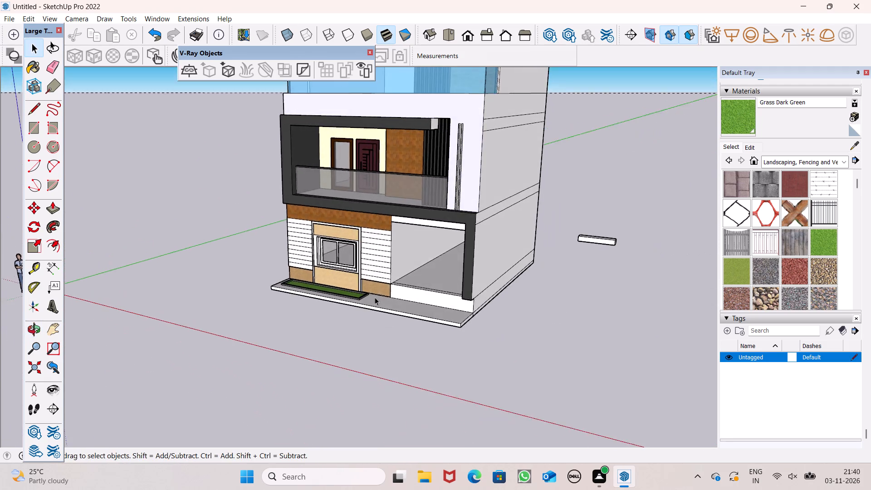
{"action": "scroll", "coordinate": [264, 251], "scroll_direction": "down", "scroll_amount": 3}
{"action": "middle_click_drag", "start_coordinate": [275, 305], "coordinate": [337, 320]}
{"action": "scroll", "coordinate": [201, 272], "scroll_direction": "down", "scroll_amount": 2}
{"action": "middle_click_drag", "start_coordinate": [324, 311], "coordinate": [323, 287]}
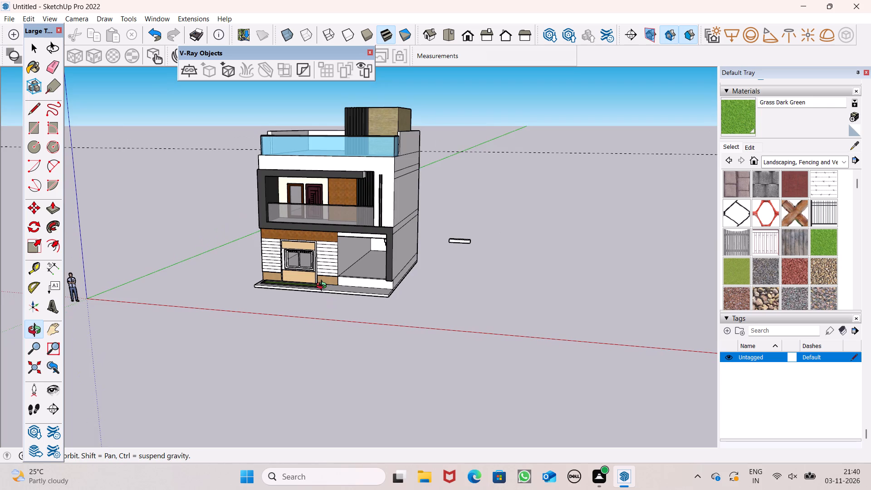
{"action": "middle_click_drag", "start_coordinate": [323, 287], "coordinate": [319, 288]}
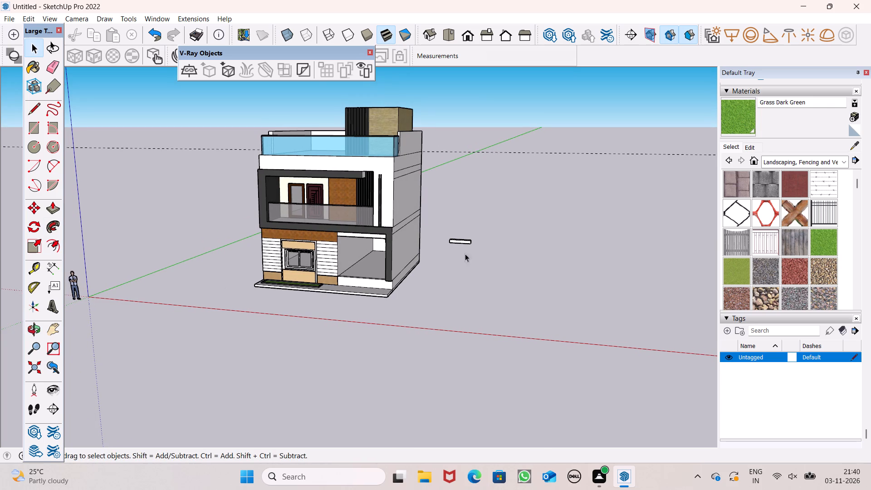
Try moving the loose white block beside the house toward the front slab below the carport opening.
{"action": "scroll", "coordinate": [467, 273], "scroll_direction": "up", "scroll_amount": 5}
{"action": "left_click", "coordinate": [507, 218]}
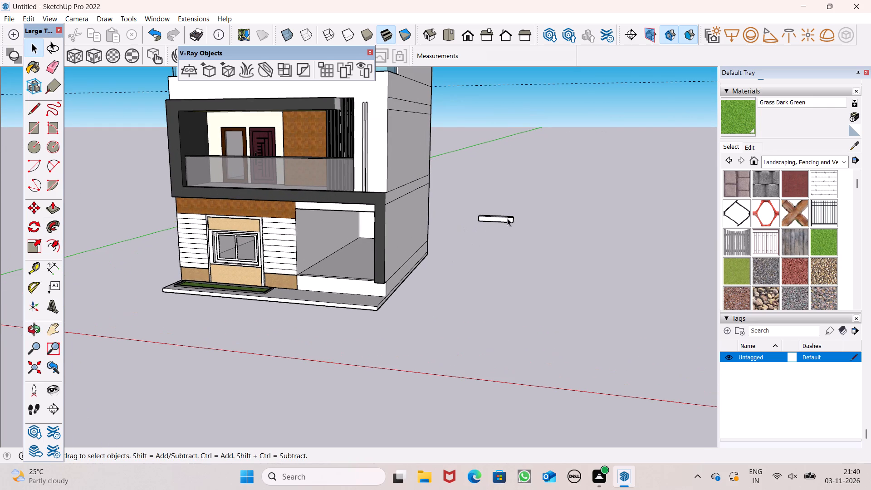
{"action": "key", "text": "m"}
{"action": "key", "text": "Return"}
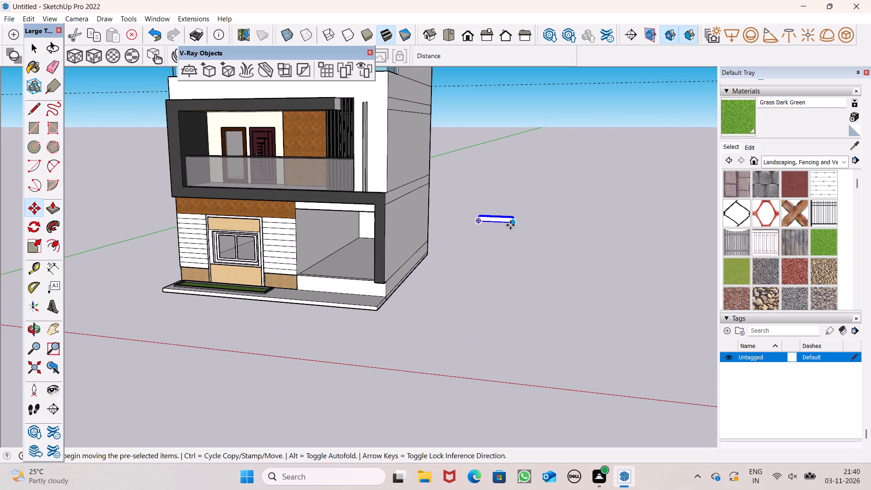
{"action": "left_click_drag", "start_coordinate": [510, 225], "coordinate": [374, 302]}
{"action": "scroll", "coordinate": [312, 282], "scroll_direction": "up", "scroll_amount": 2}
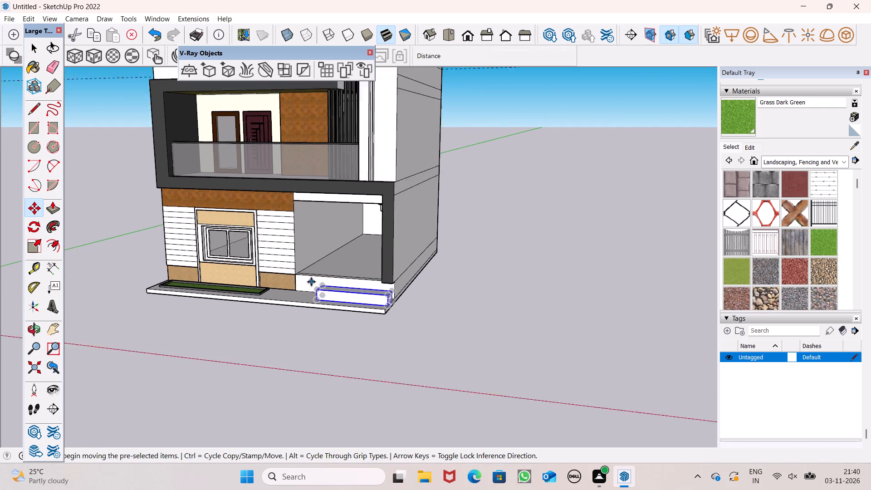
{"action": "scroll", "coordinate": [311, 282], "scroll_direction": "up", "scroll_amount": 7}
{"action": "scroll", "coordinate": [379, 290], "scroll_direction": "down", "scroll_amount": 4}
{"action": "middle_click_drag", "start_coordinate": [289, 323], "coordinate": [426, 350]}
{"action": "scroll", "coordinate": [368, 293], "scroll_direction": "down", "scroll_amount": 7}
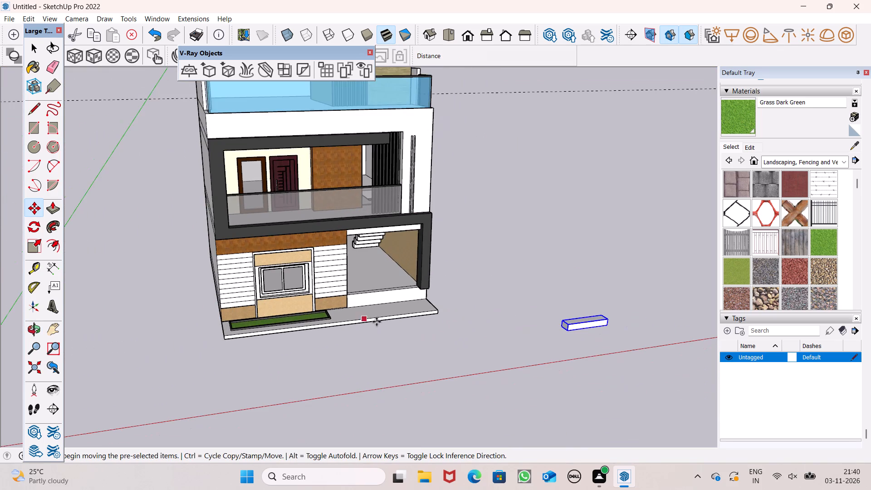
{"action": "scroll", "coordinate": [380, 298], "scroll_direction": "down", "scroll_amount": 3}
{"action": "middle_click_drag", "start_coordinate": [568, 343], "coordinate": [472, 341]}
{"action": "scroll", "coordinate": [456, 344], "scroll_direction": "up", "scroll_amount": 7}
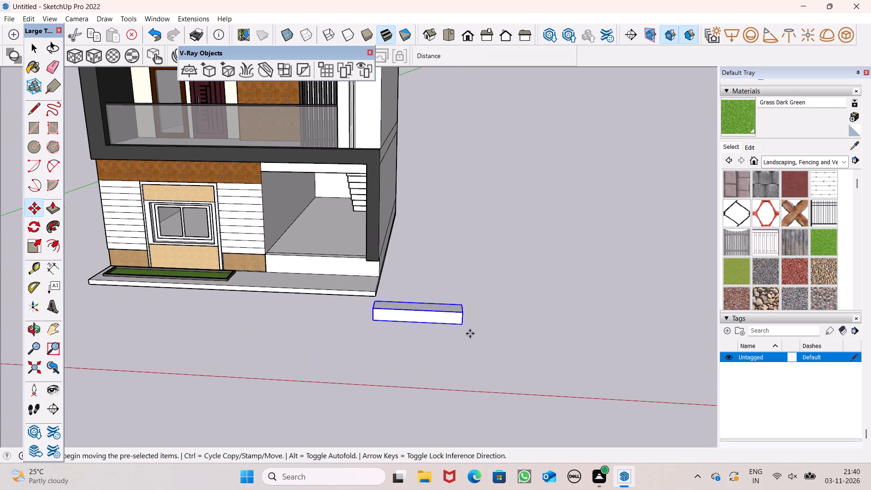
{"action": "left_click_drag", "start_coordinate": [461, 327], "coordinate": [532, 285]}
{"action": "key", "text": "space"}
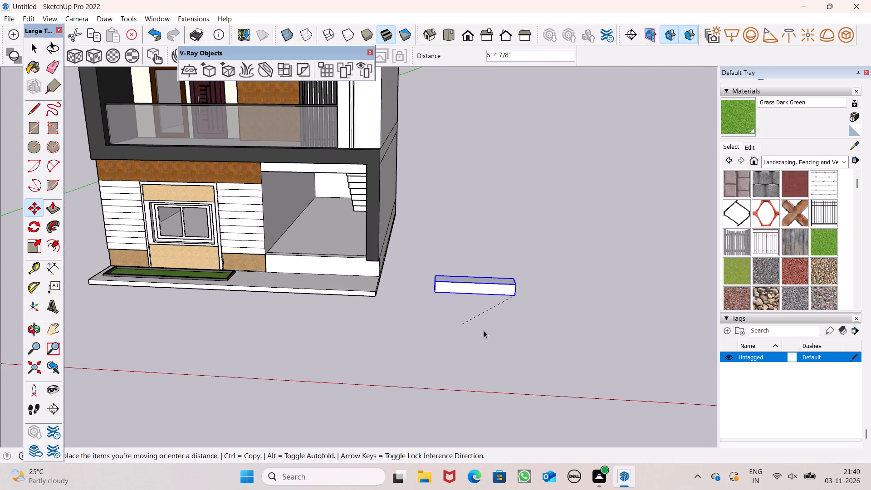
Delete the loose white block in front of the house.
{"action": "scroll", "coordinate": [484, 330], "scroll_direction": "up", "scroll_amount": 6}
{"action": "left_click", "coordinate": [506, 309]}
{"action": "left_click", "coordinate": [369, 294]}
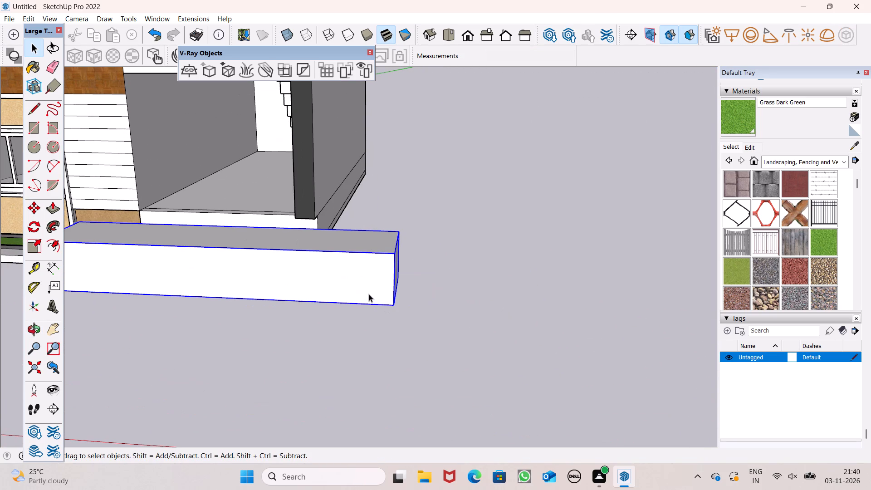
{"action": "key", "text": "Delete"}
Copy the white plinth face below the carport opening and place the copy on open ground beside the front slab.
{"action": "double_click", "coordinate": [242, 225]}
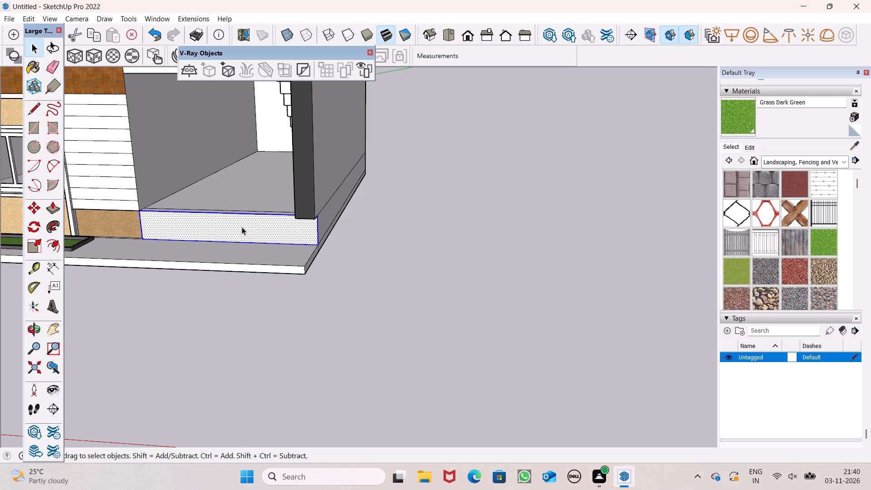
{"action": "key", "text": "m"}
{"action": "key", "text": "Return"}
{"action": "key", "text": "backslash"}
{"action": "left_click_drag", "start_coordinate": [243, 234], "coordinate": [297, 250]}
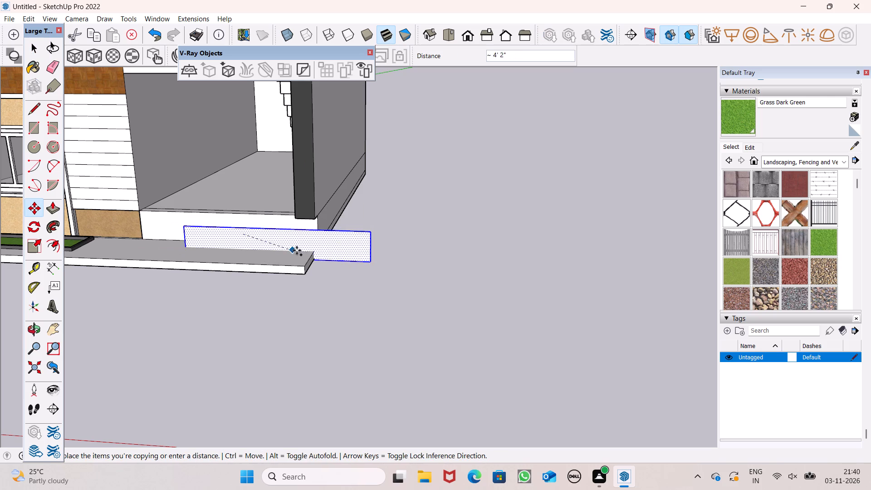
{"action": "left_click_drag", "start_coordinate": [297, 250], "coordinate": [503, 267]}
{"action": "key", "text": "space"}
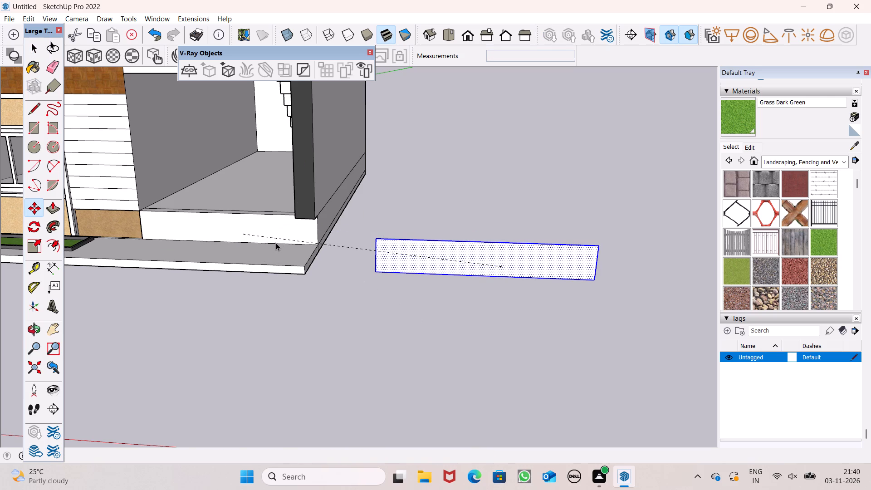
{"action": "key", "text": "m"}
{"action": "key", "text": "Return"}
{"action": "left_click_drag", "start_coordinate": [268, 234], "coordinate": [306, 249]}
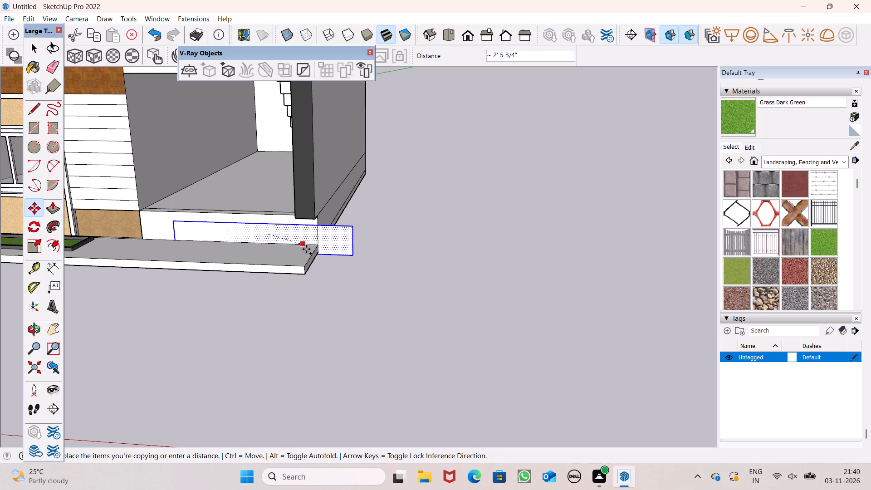
{"action": "left_click_drag", "start_coordinate": [306, 249], "coordinate": [534, 255]}
{"action": "left_click", "coordinate": [422, 331]}
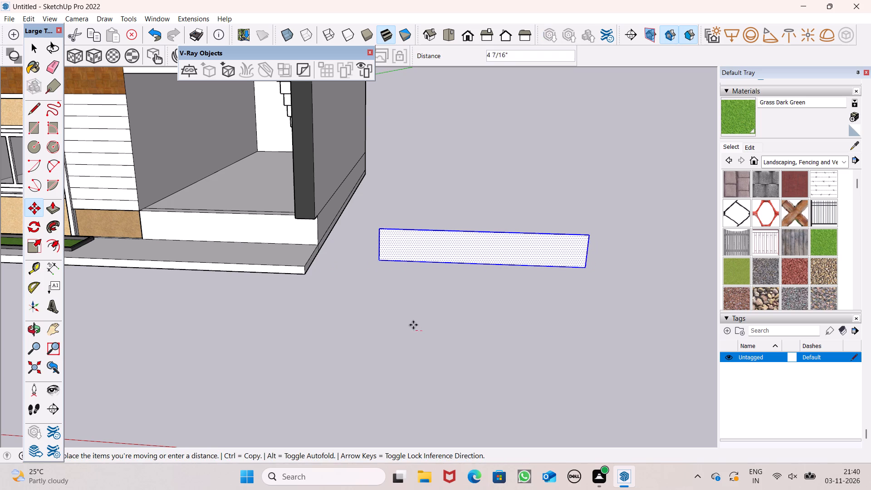
{"action": "key", "text": "space"}
{"action": "left_click", "coordinate": [411, 321]}
Extrude the copied plinth face forward about 7' with Push/Pull to form a solid block.
{"action": "scroll", "coordinate": [368, 300], "scroll_direction": "down", "scroll_amount": 2}
{"action": "middle_click_drag", "start_coordinate": [466, 316], "coordinate": [354, 373]}
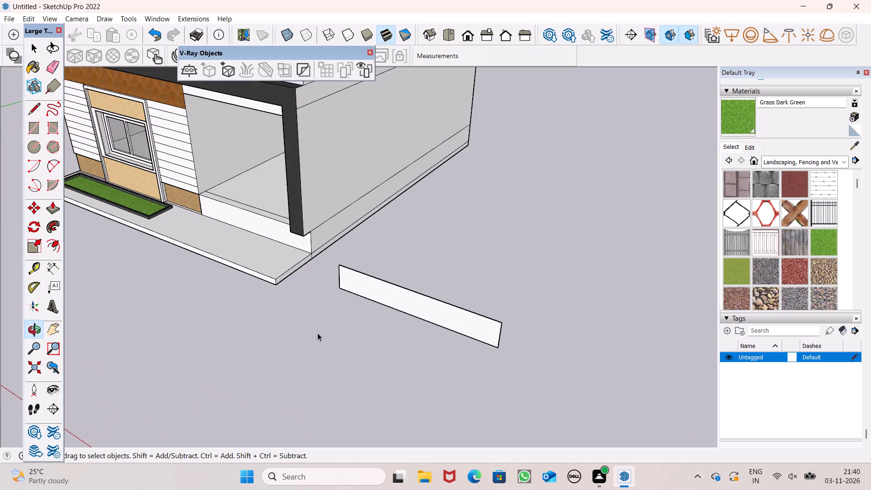
{"action": "left_click", "coordinate": [57, 207]}
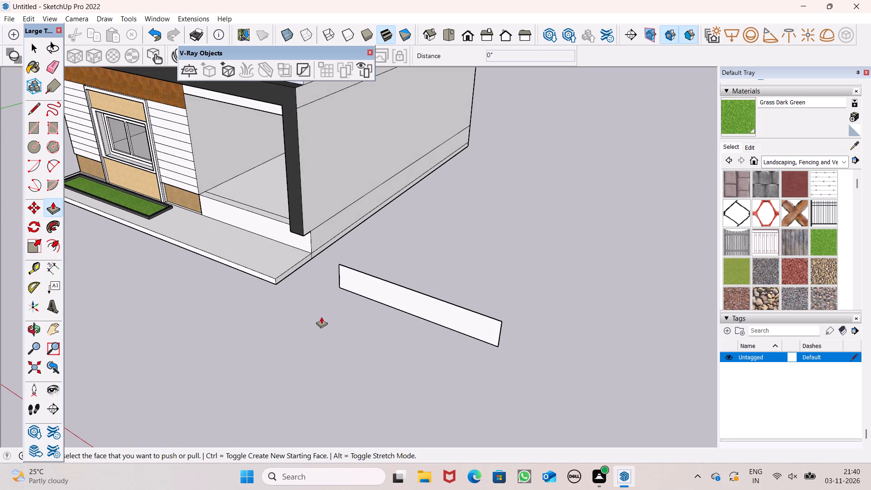
{"action": "scroll", "coordinate": [324, 318], "scroll_direction": "up", "scroll_amount": 1}
{"action": "left_click_drag", "start_coordinate": [442, 306], "coordinate": [398, 356]}
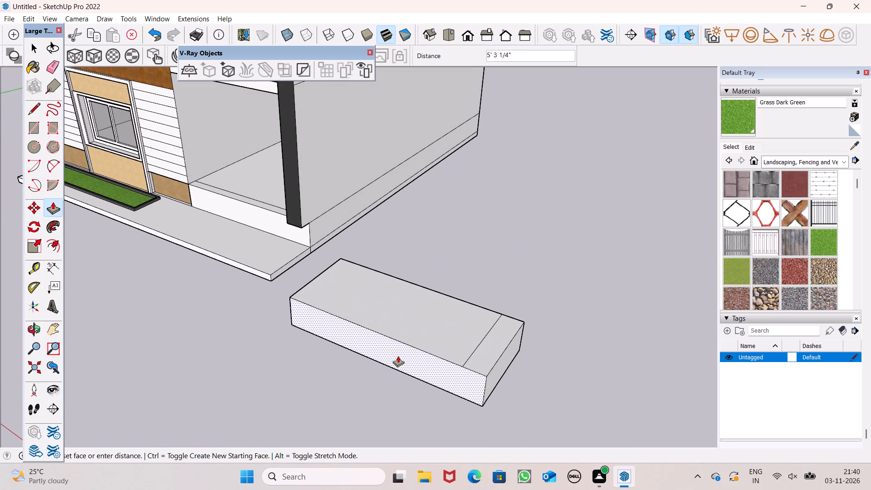
{"action": "left_click_drag", "start_coordinate": [398, 356], "coordinate": [377, 370]}
Erase the leftover seam line across the top of the new block.
{"action": "middle_click_drag", "start_coordinate": [509, 396], "coordinate": [376, 365]}
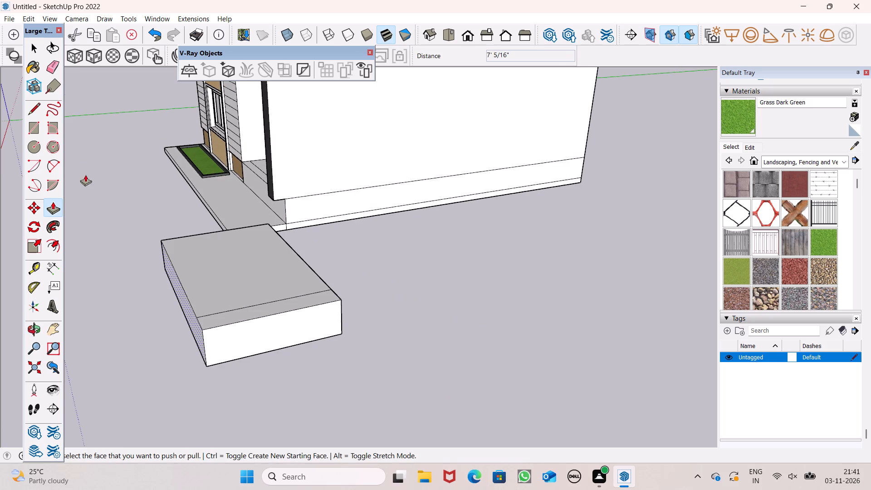
{"action": "left_click", "coordinate": [51, 62]}
{"action": "left_click_drag", "start_coordinate": [266, 293], "coordinate": [265, 302]}
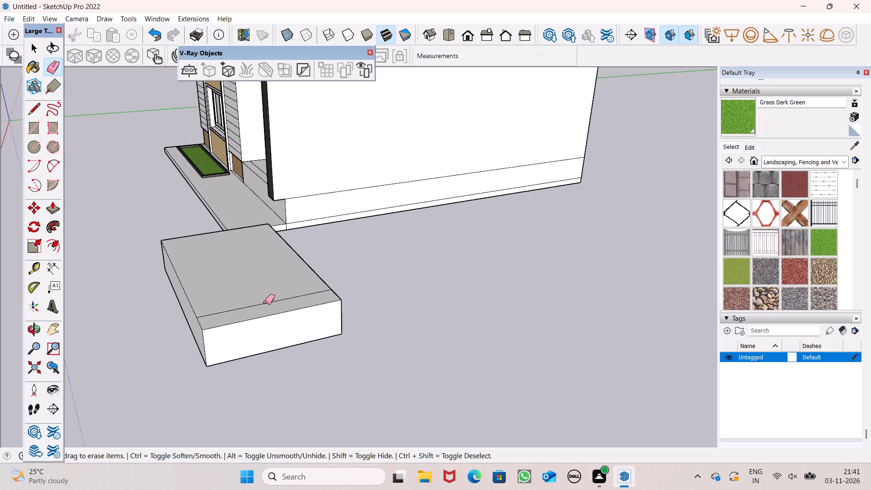
{"action": "left_click_drag", "start_coordinate": [265, 302], "coordinate": [265, 303]}
Scale the block's bottom face outward along the green axis so its front side slopes like a ramp.
{"action": "middle_click_drag", "start_coordinate": [277, 345], "coordinate": [276, 218]}
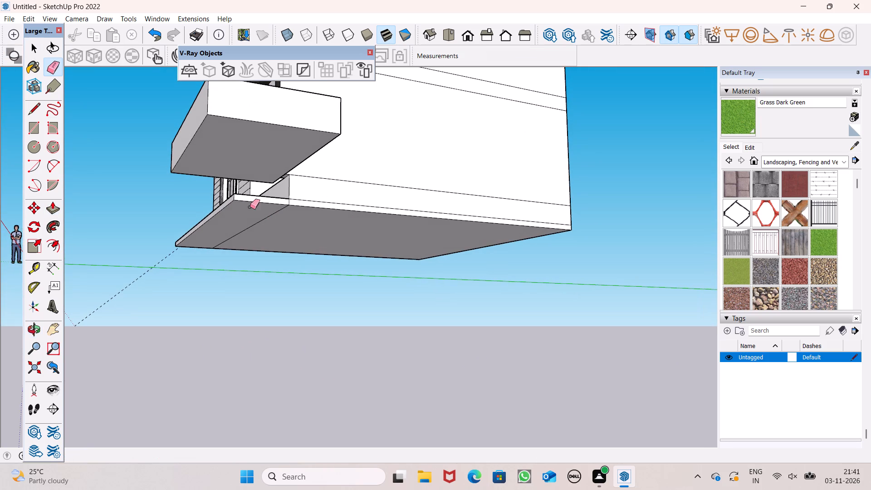
{"action": "double_click", "coordinate": [229, 154]}
{"action": "key", "text": "space"}
{"action": "double_click", "coordinate": [224, 153]}
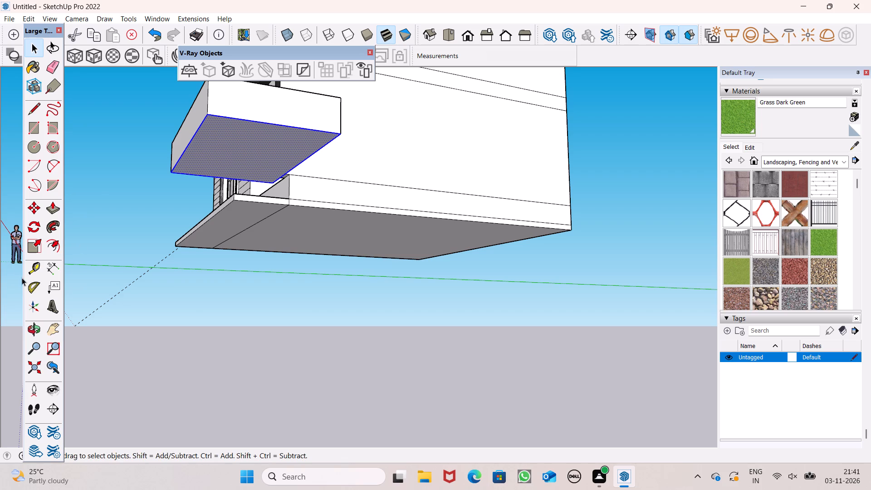
{"action": "left_click", "coordinate": [37, 245]}
{"action": "middle_click_drag", "start_coordinate": [167, 181], "coordinate": [173, 199]}
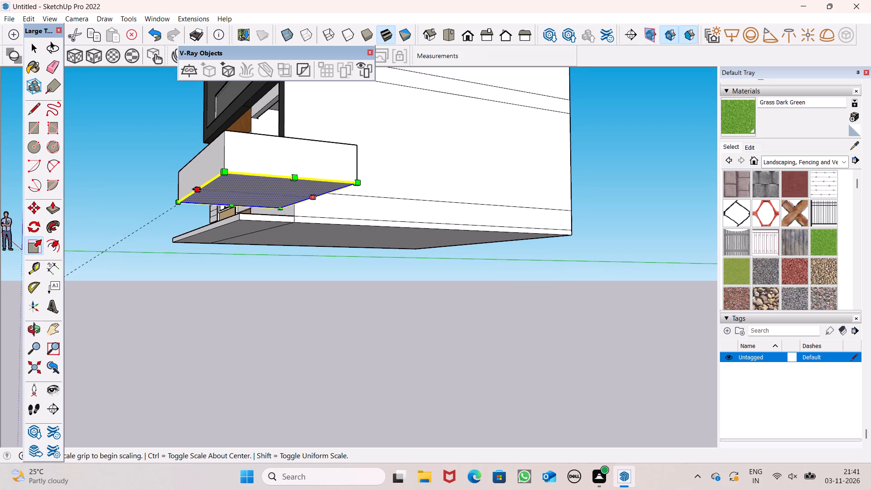
{"action": "left_click_drag", "start_coordinate": [196, 189], "coordinate": [140, 203]}
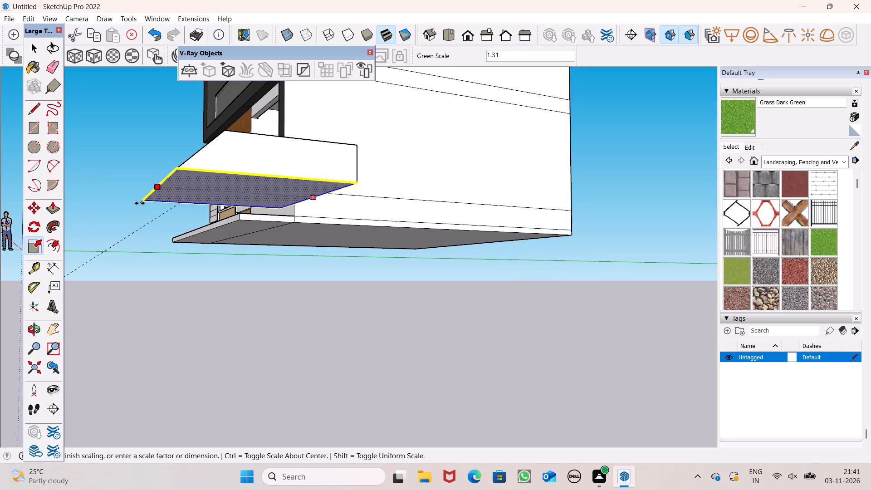
{"action": "left_click_drag", "start_coordinate": [140, 203], "coordinate": [132, 207]}
{"action": "middle_click_drag", "start_coordinate": [285, 224], "coordinate": [179, 211]}
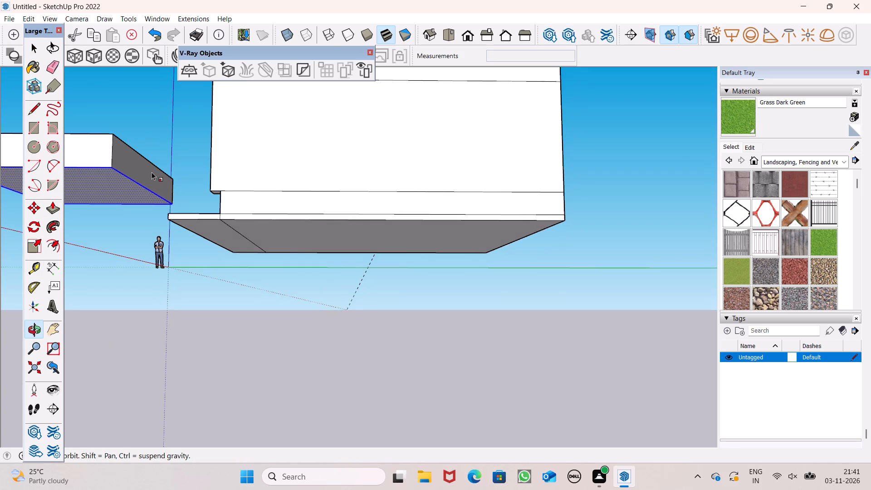
{"action": "key", "text": "space"}
{"action": "left_click", "coordinate": [176, 272]}
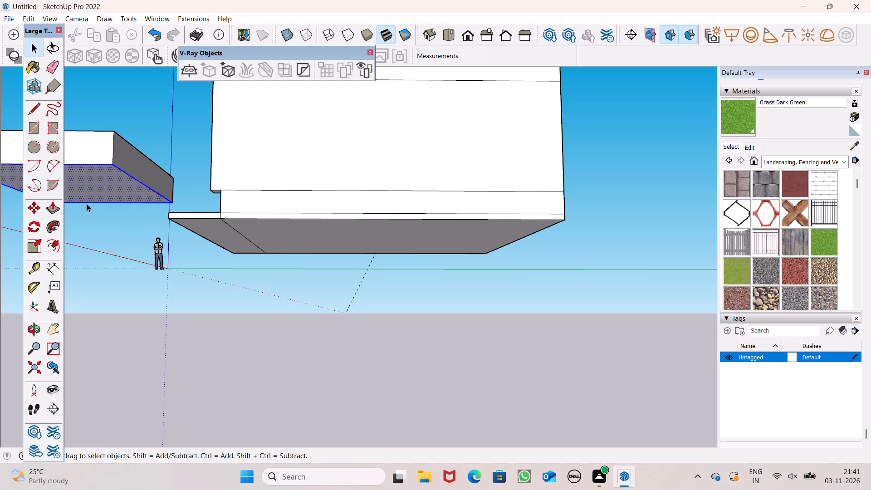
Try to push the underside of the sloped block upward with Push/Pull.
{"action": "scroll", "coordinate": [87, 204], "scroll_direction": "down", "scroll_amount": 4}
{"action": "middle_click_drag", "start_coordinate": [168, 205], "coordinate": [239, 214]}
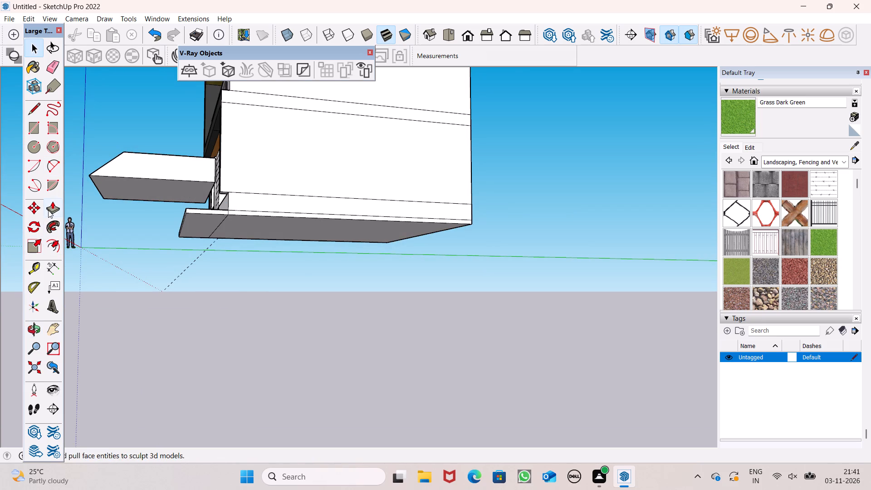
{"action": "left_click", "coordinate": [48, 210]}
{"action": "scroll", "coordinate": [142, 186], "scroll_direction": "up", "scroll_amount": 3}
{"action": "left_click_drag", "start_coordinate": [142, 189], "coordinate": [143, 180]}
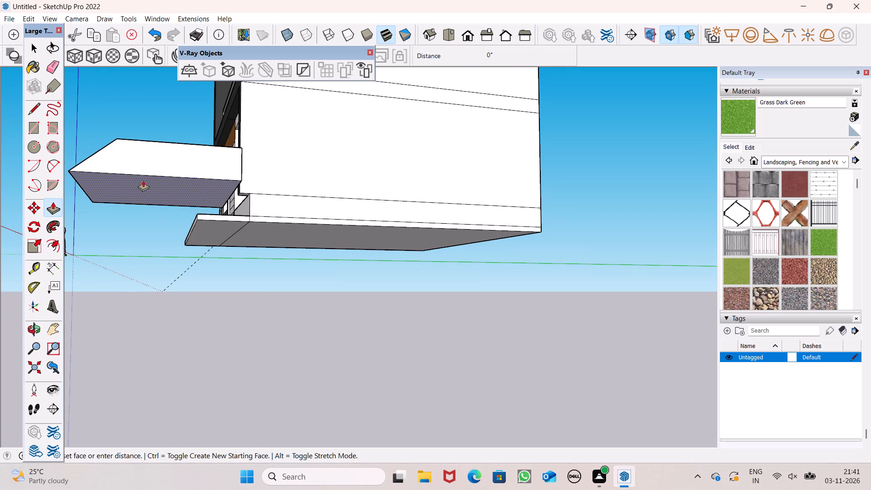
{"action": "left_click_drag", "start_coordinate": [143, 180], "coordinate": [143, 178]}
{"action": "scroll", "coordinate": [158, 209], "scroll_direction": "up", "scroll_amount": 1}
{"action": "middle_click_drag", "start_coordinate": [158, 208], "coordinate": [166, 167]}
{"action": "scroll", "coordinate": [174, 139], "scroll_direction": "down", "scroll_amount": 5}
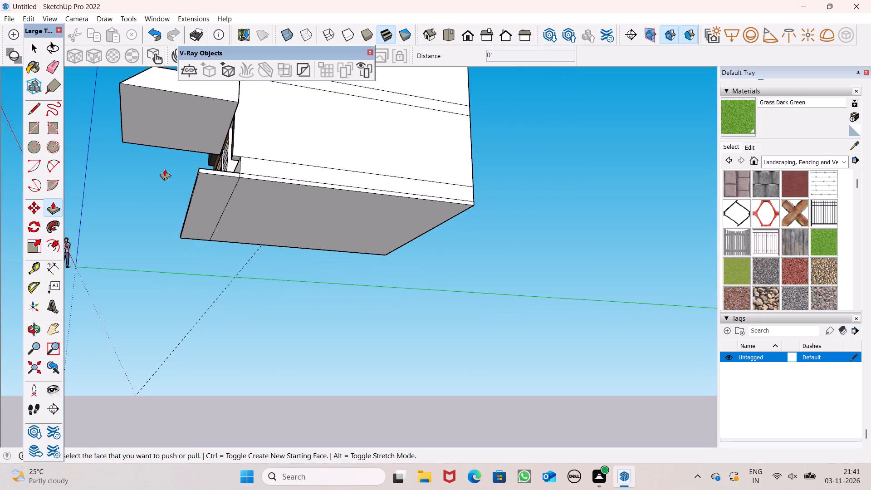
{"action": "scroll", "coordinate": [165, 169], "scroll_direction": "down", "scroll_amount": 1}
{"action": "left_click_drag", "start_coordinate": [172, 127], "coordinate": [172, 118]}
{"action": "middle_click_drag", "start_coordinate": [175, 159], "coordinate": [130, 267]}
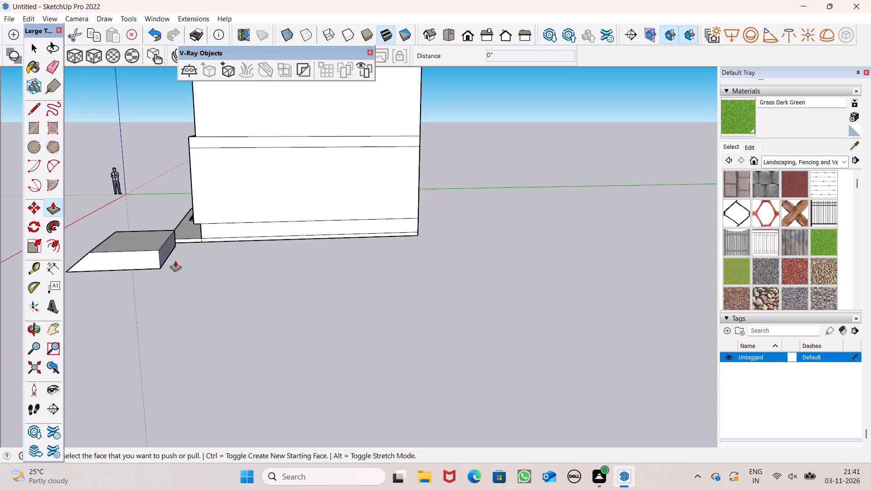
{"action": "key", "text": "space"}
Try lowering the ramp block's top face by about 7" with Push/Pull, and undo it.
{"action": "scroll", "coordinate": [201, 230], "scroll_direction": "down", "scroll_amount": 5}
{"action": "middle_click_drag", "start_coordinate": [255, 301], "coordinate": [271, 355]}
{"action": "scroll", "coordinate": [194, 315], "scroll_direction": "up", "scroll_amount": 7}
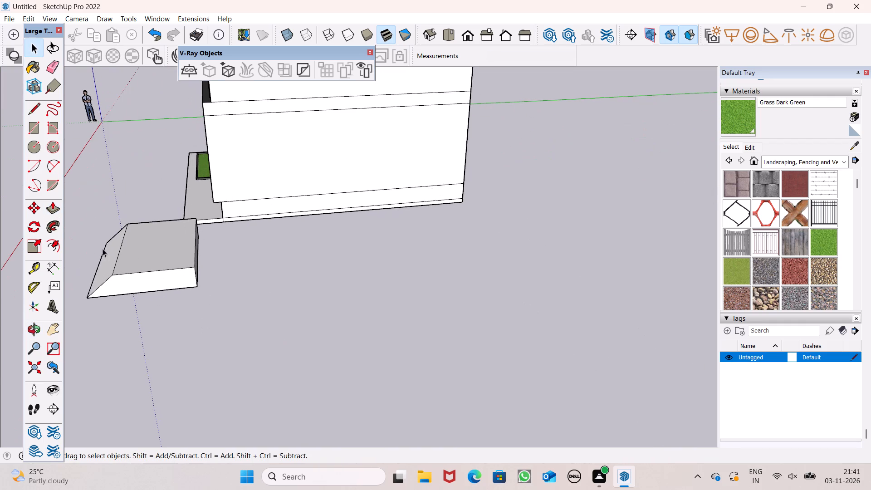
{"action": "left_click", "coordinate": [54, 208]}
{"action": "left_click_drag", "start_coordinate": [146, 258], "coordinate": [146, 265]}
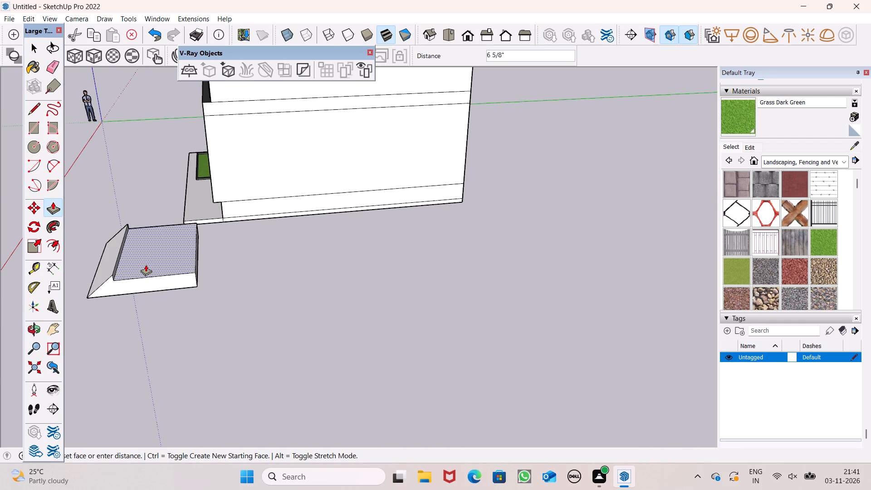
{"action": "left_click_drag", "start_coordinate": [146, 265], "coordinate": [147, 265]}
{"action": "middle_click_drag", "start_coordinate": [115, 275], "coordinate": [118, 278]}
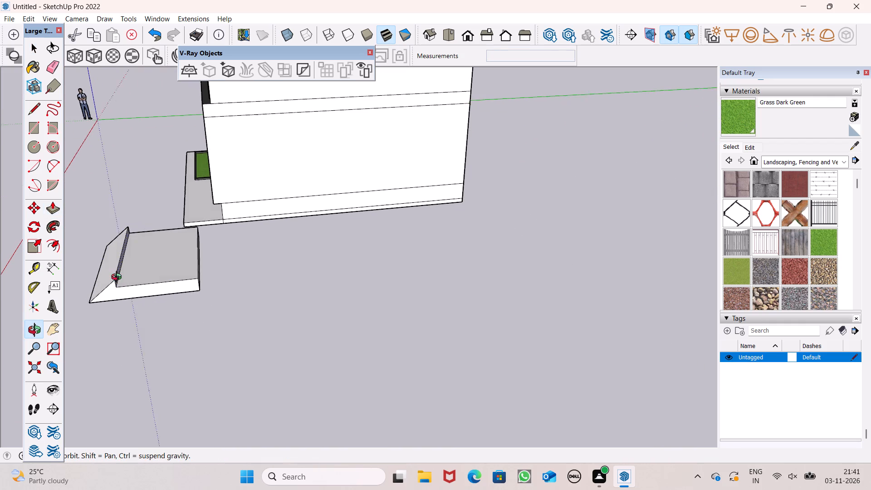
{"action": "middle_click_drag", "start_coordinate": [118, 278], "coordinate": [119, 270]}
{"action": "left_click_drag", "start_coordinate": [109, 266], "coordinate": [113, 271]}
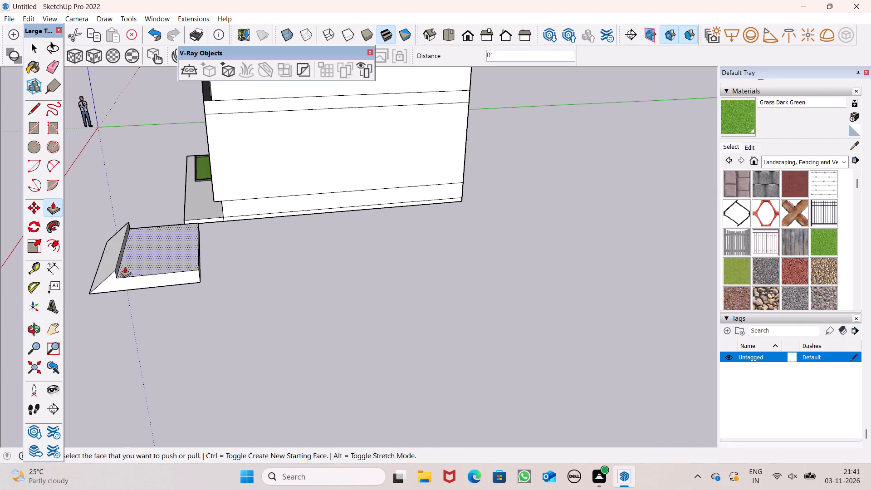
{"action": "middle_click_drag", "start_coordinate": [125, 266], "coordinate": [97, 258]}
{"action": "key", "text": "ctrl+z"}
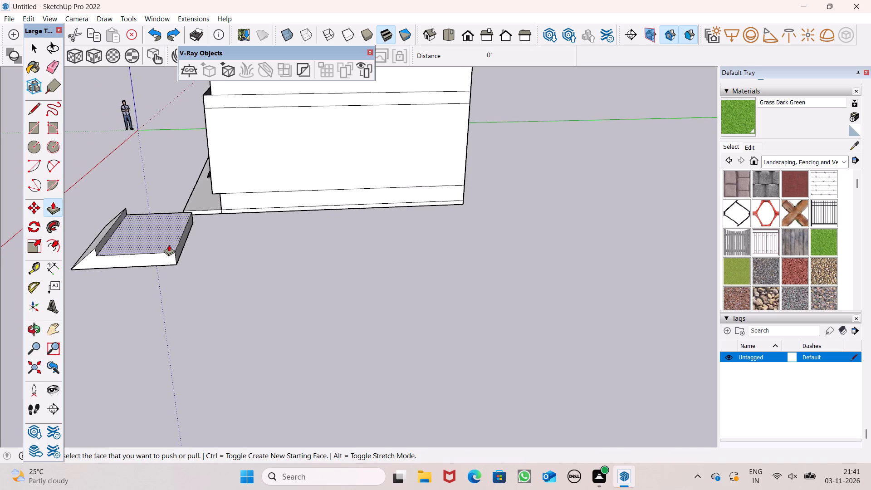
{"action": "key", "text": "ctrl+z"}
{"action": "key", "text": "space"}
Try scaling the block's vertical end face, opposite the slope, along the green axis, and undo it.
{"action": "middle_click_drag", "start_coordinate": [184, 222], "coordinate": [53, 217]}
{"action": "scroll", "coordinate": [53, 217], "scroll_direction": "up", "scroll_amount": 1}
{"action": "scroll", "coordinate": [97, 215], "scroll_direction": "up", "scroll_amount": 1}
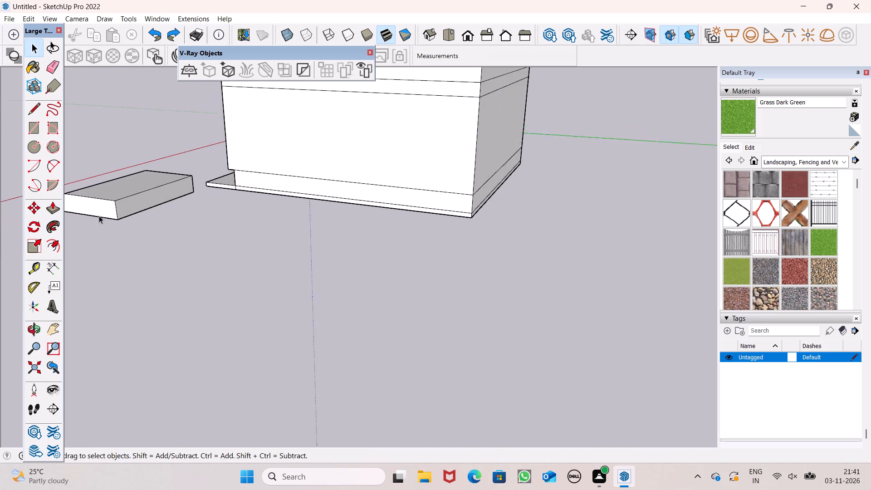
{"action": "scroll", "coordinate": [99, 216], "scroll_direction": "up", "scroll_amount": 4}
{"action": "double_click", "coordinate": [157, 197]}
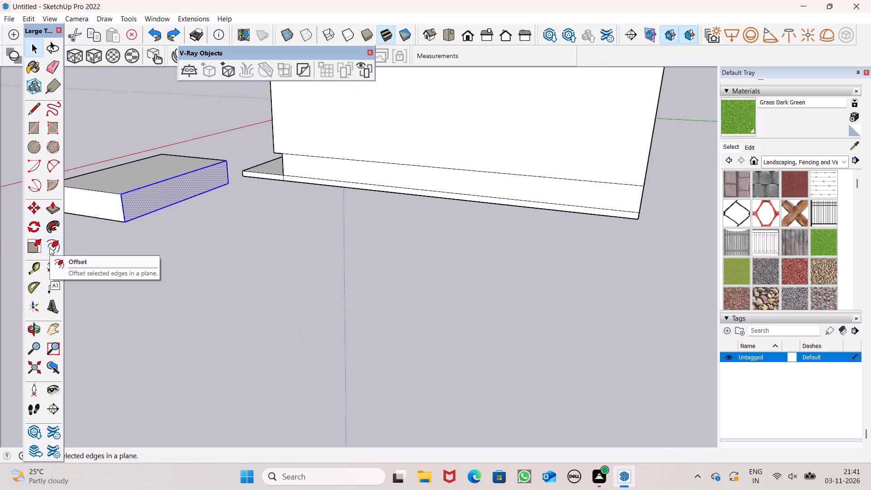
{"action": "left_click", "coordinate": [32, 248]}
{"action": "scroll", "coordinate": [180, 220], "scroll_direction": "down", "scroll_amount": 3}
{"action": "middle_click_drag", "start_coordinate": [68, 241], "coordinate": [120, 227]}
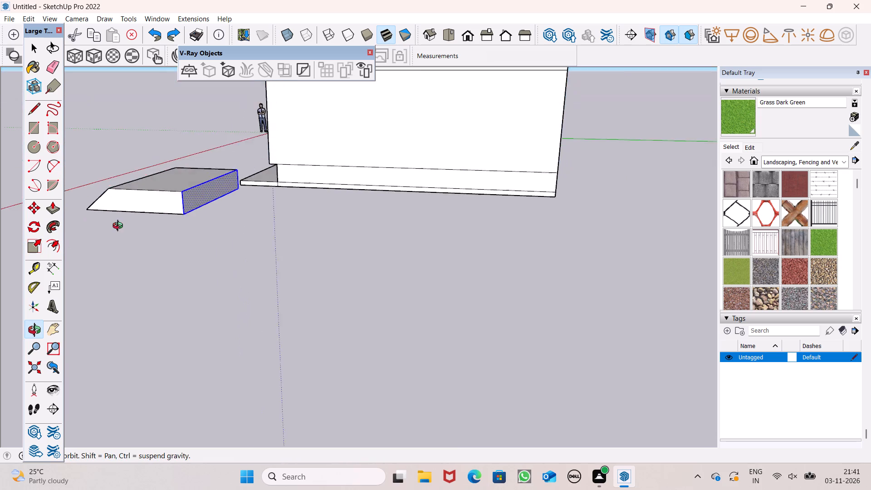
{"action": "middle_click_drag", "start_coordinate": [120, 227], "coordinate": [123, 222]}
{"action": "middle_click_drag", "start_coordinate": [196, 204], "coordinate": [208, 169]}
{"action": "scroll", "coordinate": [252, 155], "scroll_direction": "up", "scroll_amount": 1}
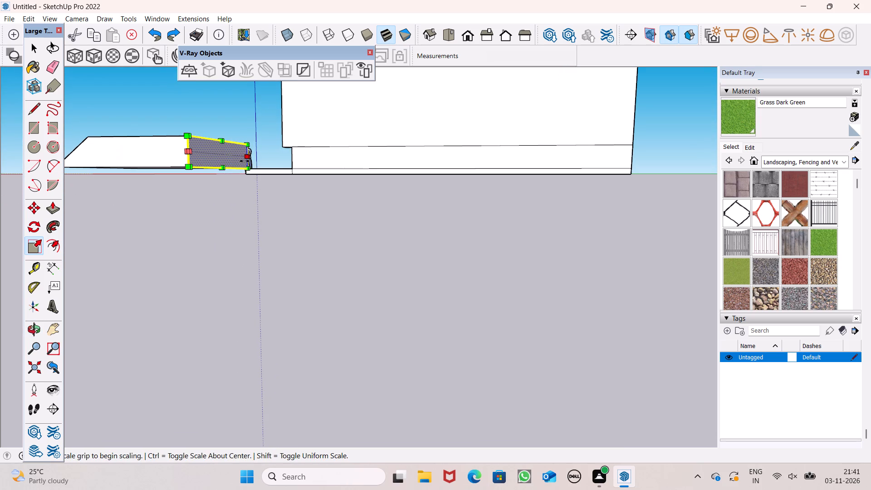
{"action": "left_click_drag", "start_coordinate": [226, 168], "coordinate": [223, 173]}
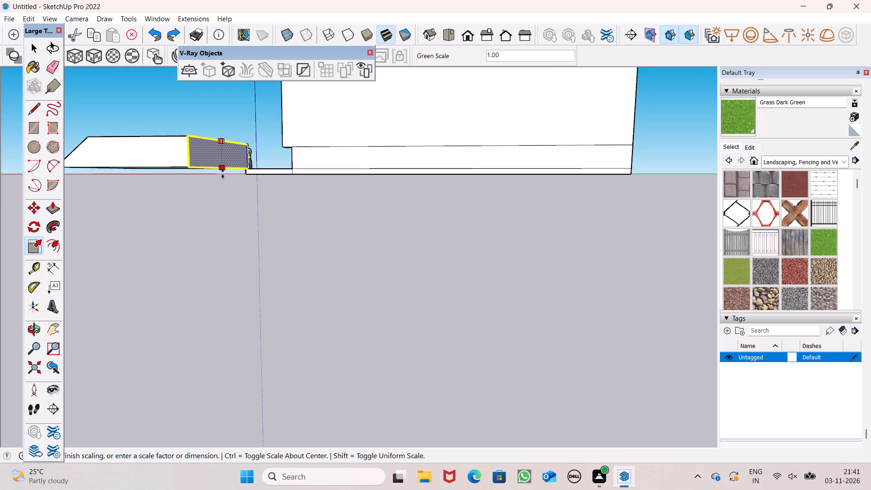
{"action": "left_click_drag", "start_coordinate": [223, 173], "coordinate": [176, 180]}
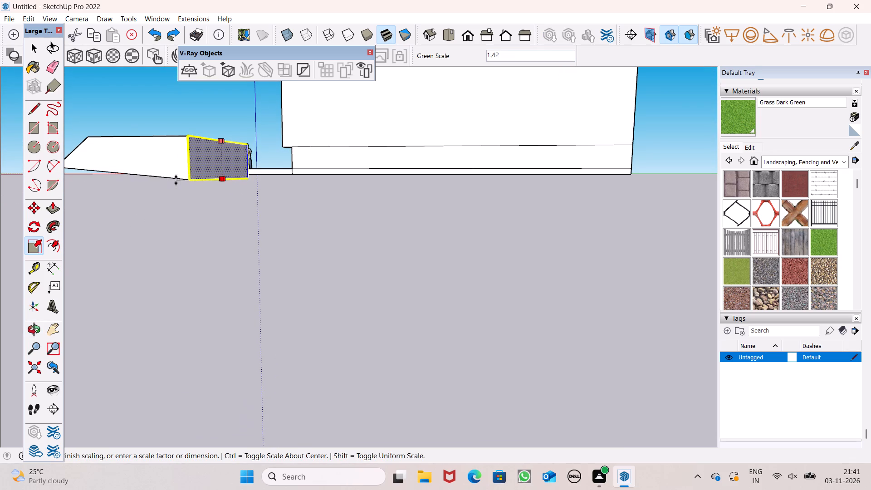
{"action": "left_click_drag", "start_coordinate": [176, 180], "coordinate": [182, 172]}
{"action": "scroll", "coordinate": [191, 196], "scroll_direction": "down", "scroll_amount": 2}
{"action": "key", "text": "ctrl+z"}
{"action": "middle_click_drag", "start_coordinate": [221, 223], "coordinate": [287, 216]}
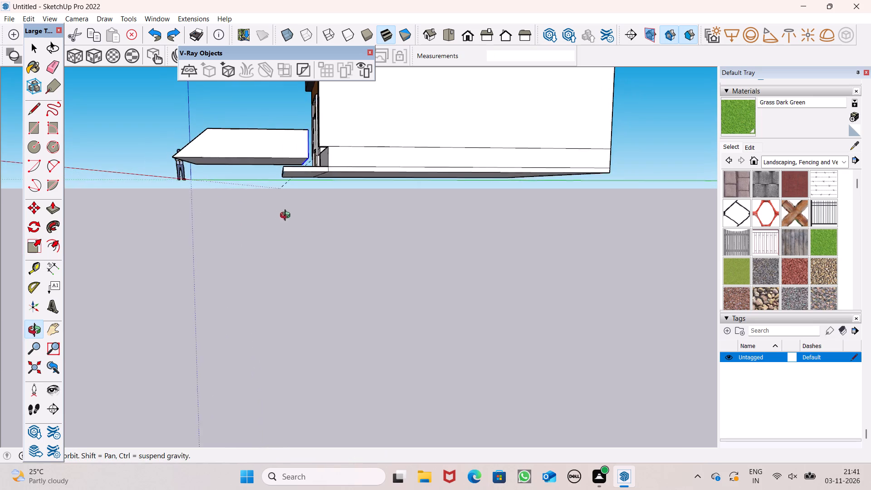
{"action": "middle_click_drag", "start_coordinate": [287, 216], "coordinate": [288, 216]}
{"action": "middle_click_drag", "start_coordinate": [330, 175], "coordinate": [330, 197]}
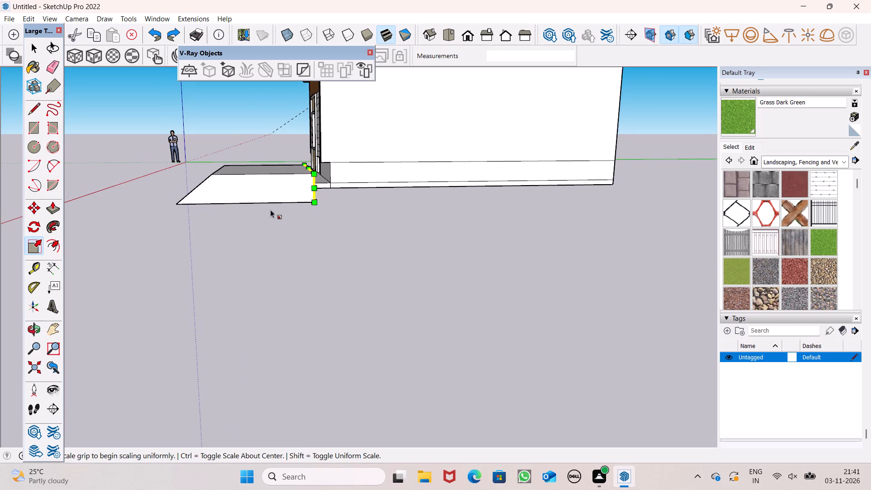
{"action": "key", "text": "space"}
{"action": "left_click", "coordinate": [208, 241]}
Scale the block's sloped front face along the green and blue axes to make a longer, gentler ramp.
{"action": "middle_click_drag", "start_coordinate": [208, 245], "coordinate": [240, 269]}
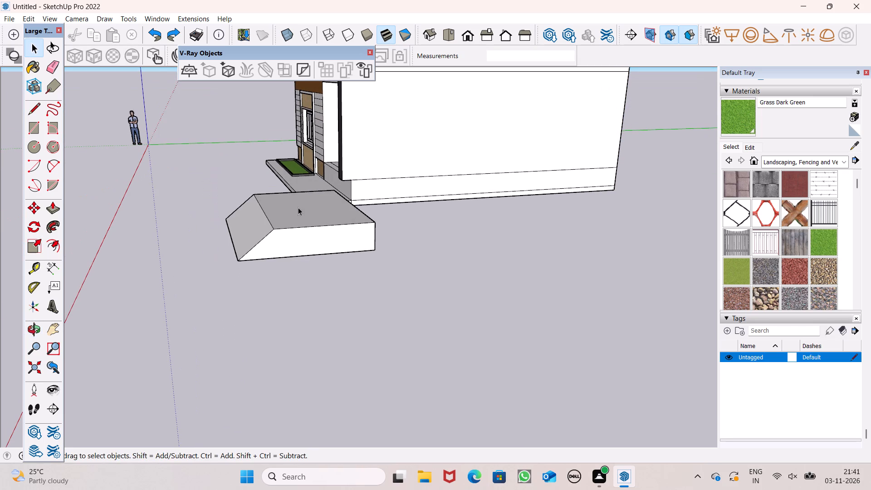
{"action": "double_click", "coordinate": [298, 212]}
{"action": "left_click", "coordinate": [253, 305]}
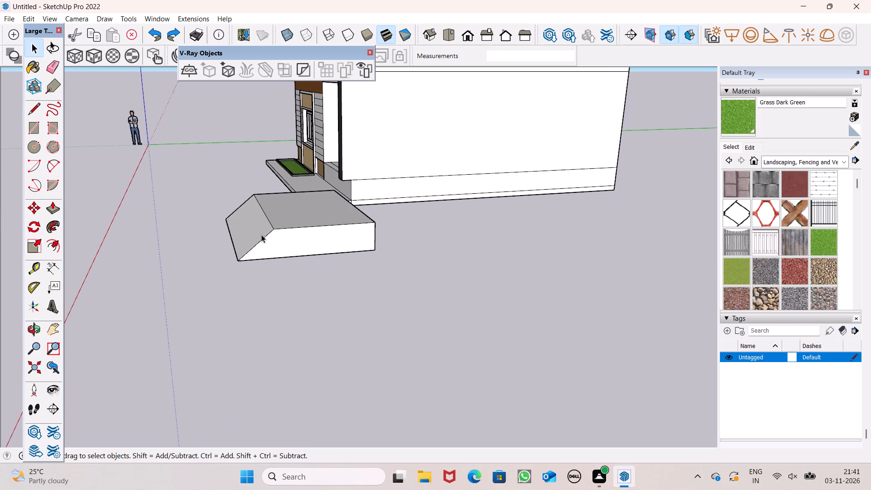
{"action": "double_click", "coordinate": [261, 235]}
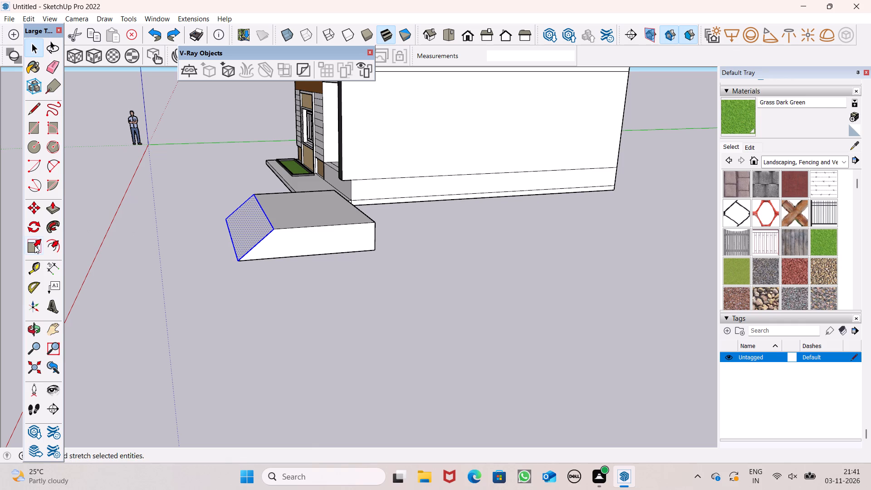
{"action": "left_click_drag", "start_coordinate": [34, 245], "coordinate": [39, 245]}
{"action": "left_click_drag", "start_coordinate": [261, 208], "coordinate": [300, 215]}
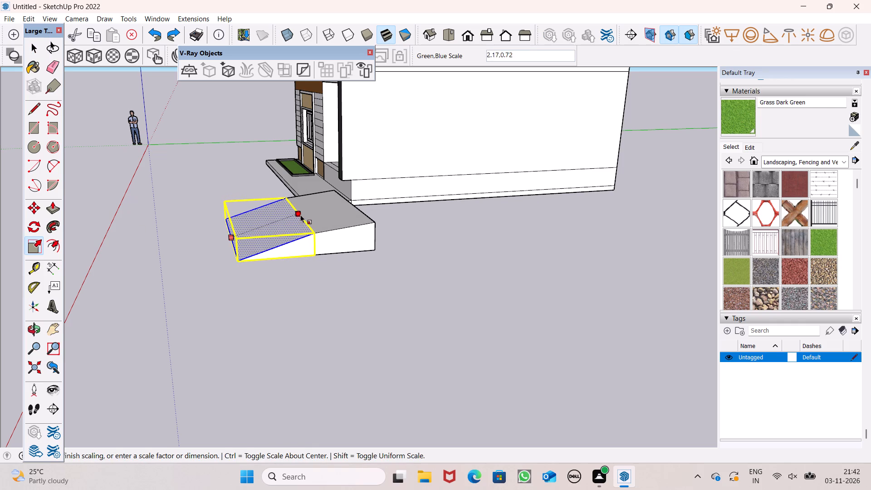
{"action": "left_click_drag", "start_coordinate": [300, 215], "coordinate": [305, 216]}
{"action": "key", "text": "space"}
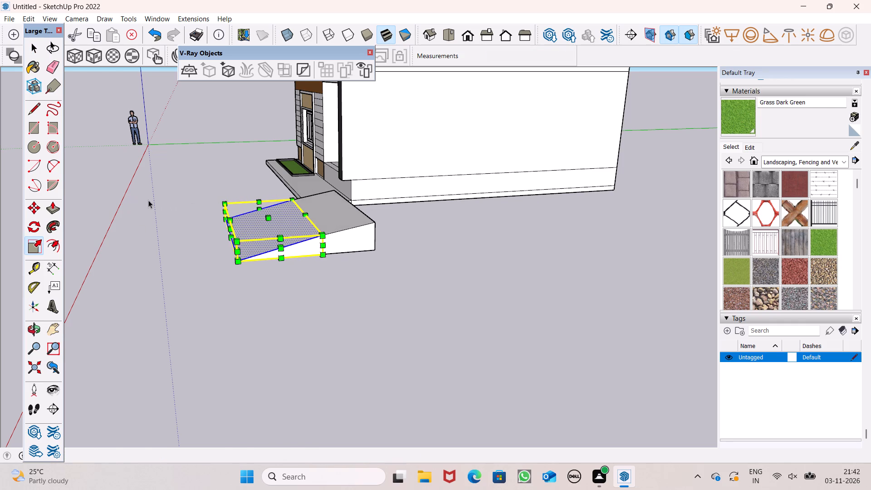
{"action": "left_click", "coordinate": [148, 200]}
Draw a 12' 3" line straight across the top of the ramp, close to its upper back edge.
{"action": "scroll", "coordinate": [150, 209], "scroll_direction": "down", "scroll_amount": 1}
{"action": "middle_click_drag", "start_coordinate": [274, 258], "coordinate": [338, 283]}
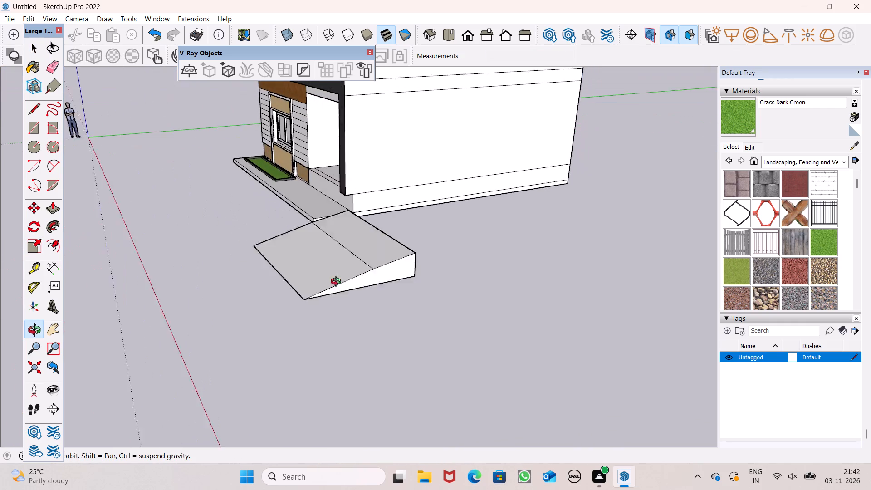
{"action": "middle_click_drag", "start_coordinate": [338, 283], "coordinate": [341, 283]}
{"action": "scroll", "coordinate": [337, 288], "scroll_direction": "down", "scroll_amount": 2}
{"action": "middle_click_drag", "start_coordinate": [409, 318], "coordinate": [560, 332]}
{"action": "scroll", "coordinate": [246, 285], "scroll_direction": "down", "scroll_amount": 1}
{"action": "middle_click_drag", "start_coordinate": [161, 303], "coordinate": [225, 352]}
{"action": "scroll", "coordinate": [494, 221], "scroll_direction": "up", "scroll_amount": 7}
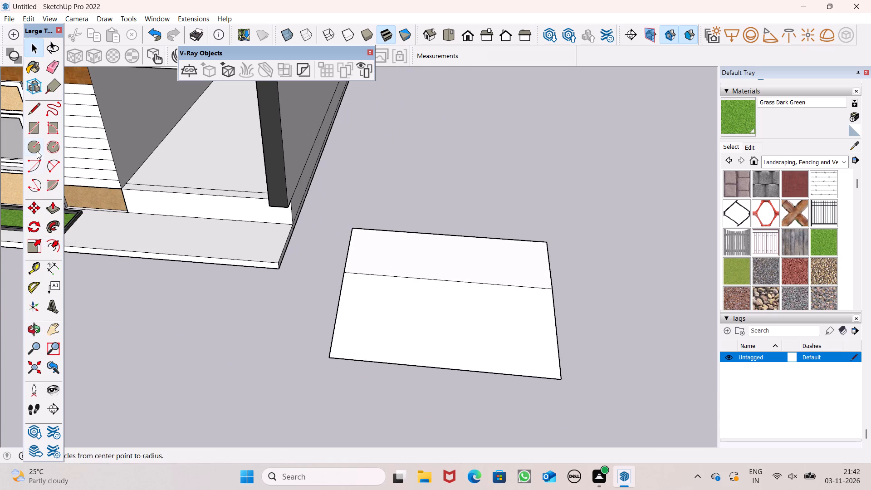
{"action": "left_click", "coordinate": [36, 112]}
{"action": "middle_click_drag", "start_coordinate": [192, 256], "coordinate": [198, 297]}
{"action": "scroll", "coordinate": [197, 297], "scroll_direction": "up", "scroll_amount": 1}
{"action": "scroll", "coordinate": [303, 262], "scroll_direction": "up", "scroll_amount": 4}
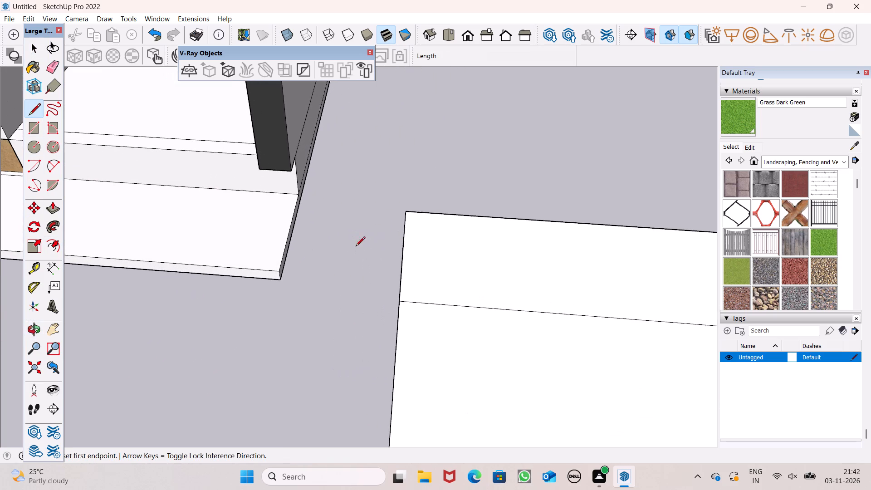
{"action": "left_click", "coordinate": [404, 236]}
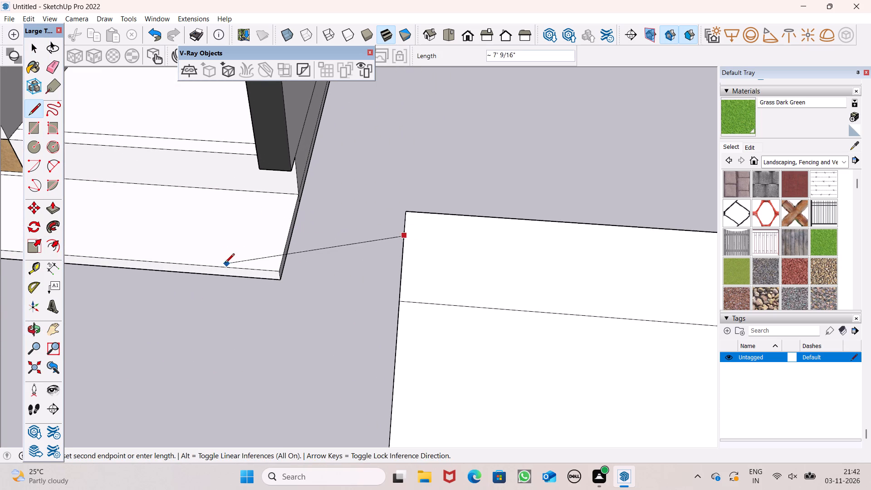
{"action": "scroll", "coordinate": [225, 264], "scroll_direction": "down", "scroll_amount": 4}
{"action": "scroll", "coordinate": [582, 271], "scroll_direction": "up", "scroll_amount": 4}
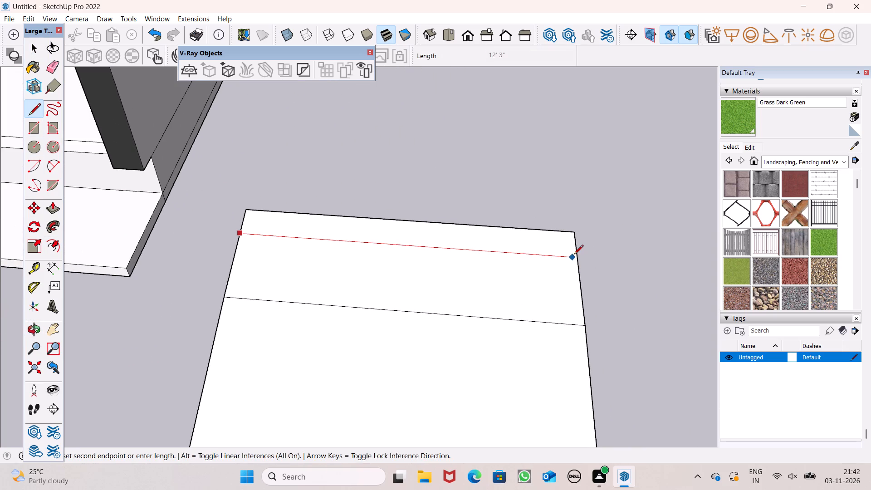
{"action": "left_click", "coordinate": [574, 255]}
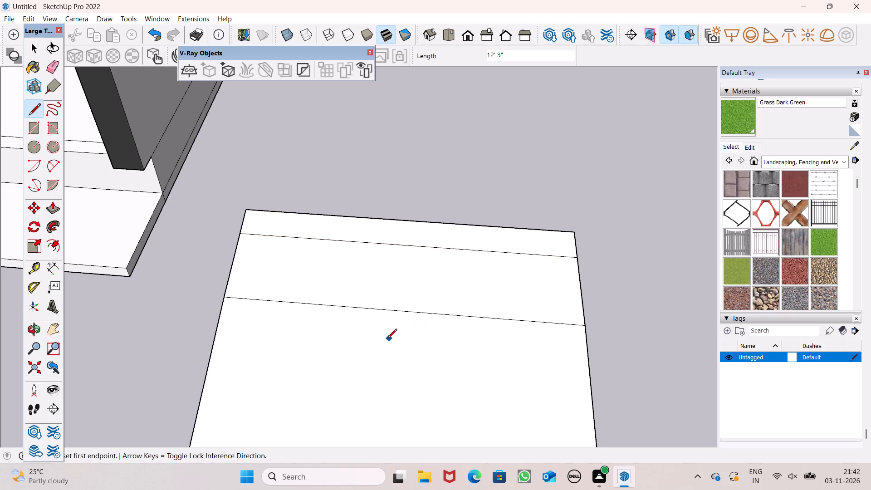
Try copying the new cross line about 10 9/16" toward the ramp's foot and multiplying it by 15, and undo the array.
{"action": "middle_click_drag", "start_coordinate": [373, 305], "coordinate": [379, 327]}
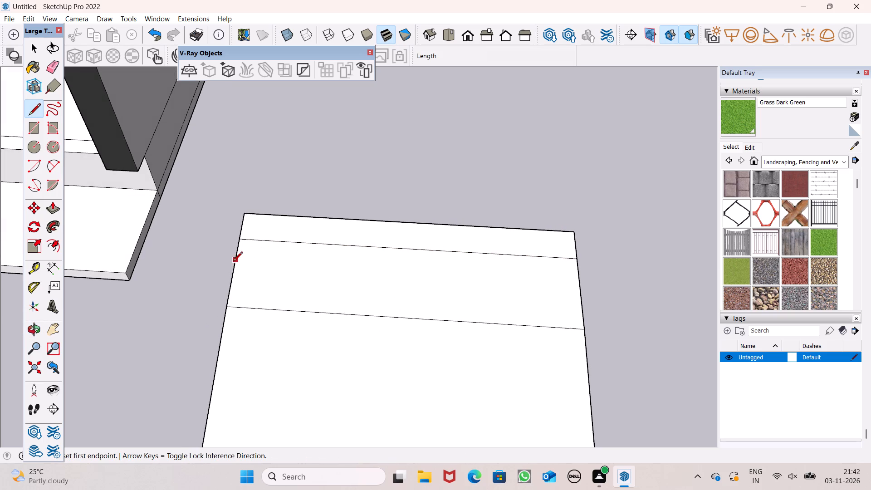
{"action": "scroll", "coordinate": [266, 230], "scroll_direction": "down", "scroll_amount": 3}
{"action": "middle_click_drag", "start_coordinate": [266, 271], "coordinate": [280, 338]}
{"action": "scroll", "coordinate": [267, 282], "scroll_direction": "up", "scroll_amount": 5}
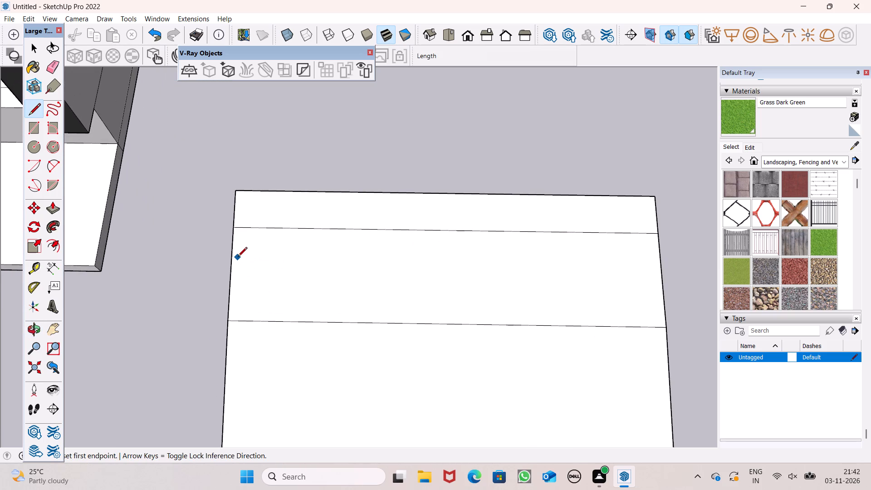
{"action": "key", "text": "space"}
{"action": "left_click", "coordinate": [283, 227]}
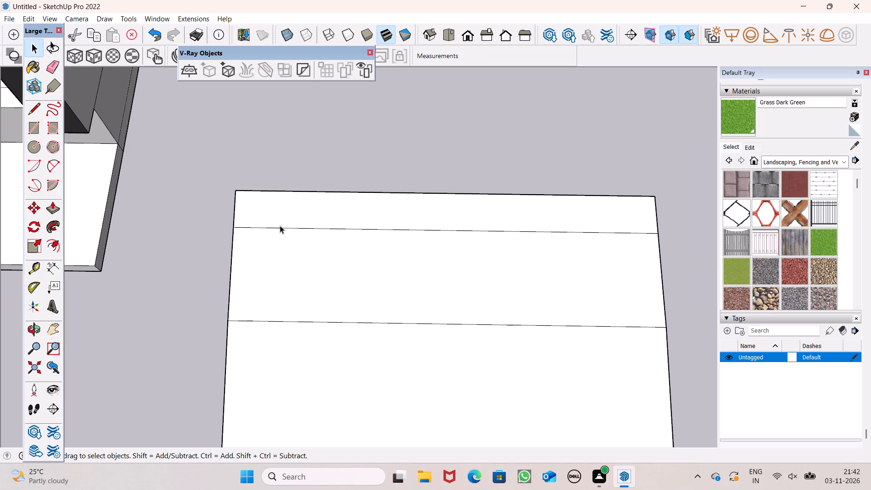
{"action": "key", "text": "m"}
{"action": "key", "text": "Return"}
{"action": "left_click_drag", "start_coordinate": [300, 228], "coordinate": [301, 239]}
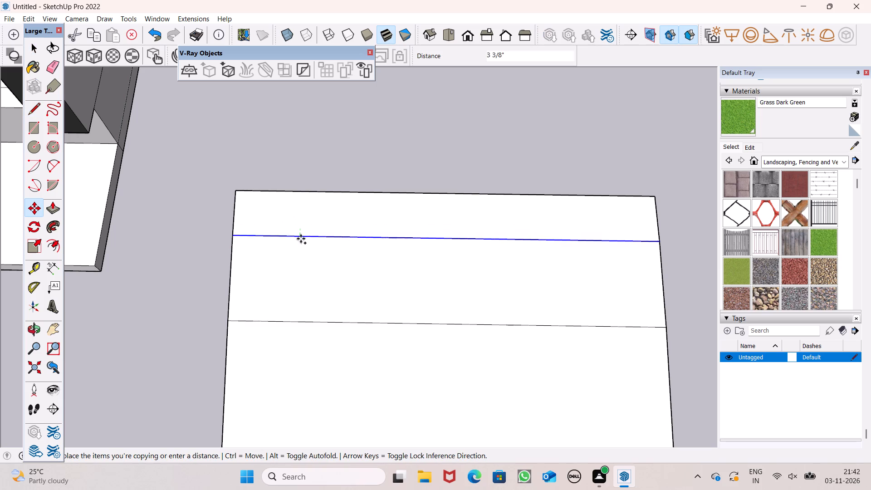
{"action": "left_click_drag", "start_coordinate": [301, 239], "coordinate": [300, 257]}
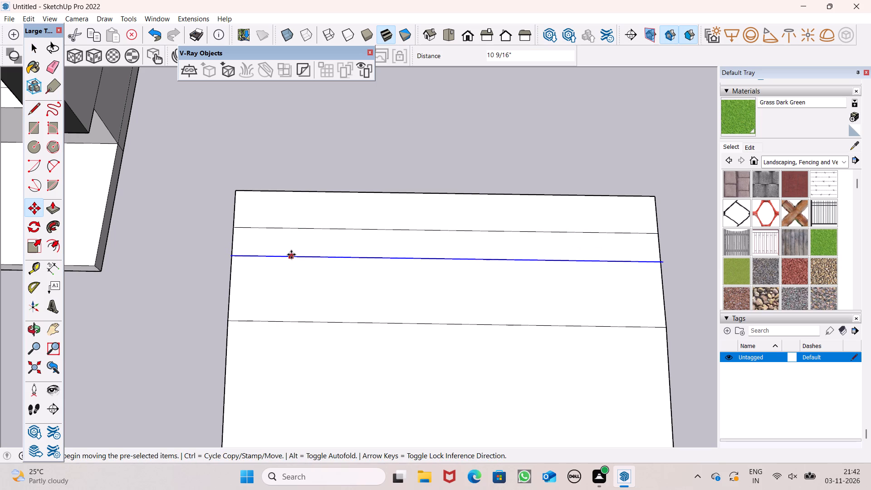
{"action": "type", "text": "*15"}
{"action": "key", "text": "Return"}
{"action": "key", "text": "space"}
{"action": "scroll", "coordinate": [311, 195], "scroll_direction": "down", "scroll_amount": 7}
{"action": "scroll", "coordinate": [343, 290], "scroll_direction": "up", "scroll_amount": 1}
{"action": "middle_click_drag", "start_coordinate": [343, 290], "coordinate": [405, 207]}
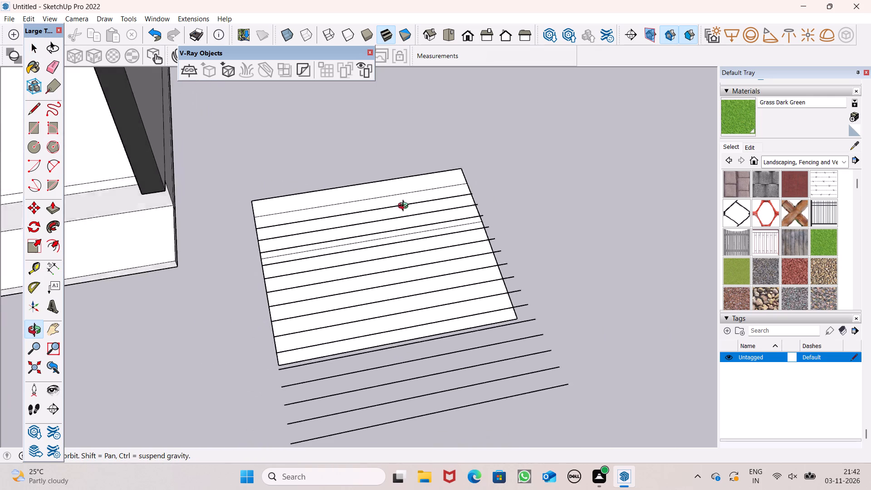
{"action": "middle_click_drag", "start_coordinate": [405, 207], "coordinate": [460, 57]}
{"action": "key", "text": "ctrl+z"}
Draw a second 12' 3" line across the ramp top, between the first drawn line and the slope's crease.
{"action": "middle_click_drag", "start_coordinate": [415, 147], "coordinate": [328, 325]}
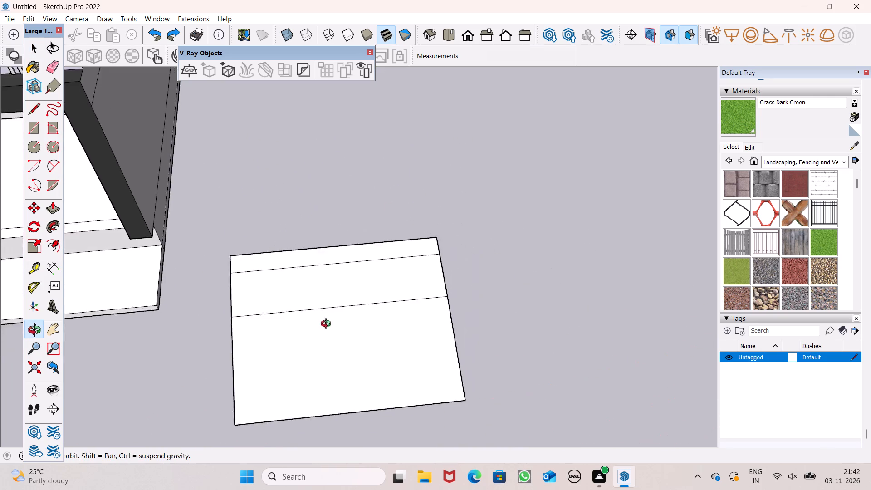
{"action": "middle_click_drag", "start_coordinate": [328, 325], "coordinate": [322, 325]}
{"action": "scroll", "coordinate": [324, 325], "scroll_direction": "up", "scroll_amount": 6}
{"action": "left_click", "coordinate": [311, 243]}
{"action": "scroll", "coordinate": [421, 141], "scroll_direction": "down", "scroll_amount": 4}
{"action": "middle_click_drag", "start_coordinate": [415, 251], "coordinate": [402, 300]}
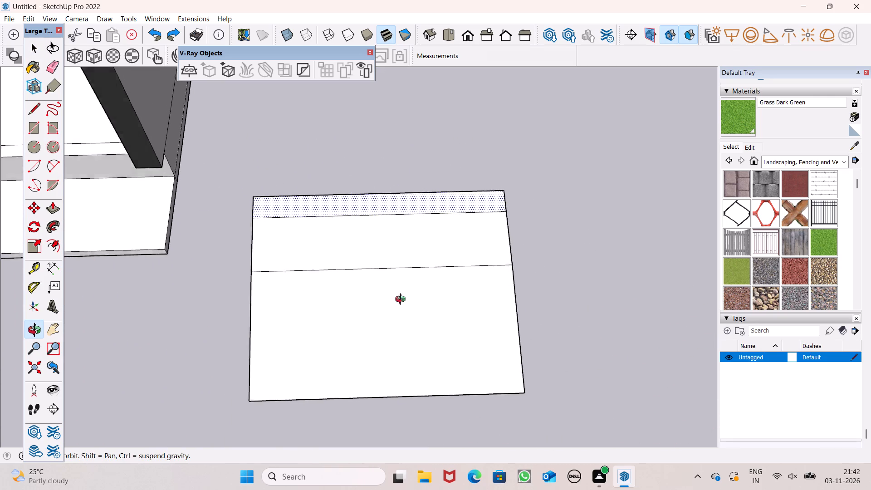
{"action": "middle_click_drag", "start_coordinate": [402, 300], "coordinate": [396, 329]}
{"action": "left_click", "coordinate": [398, 126]}
{"action": "middle_click_drag", "start_coordinate": [311, 268], "coordinate": [317, 343]}
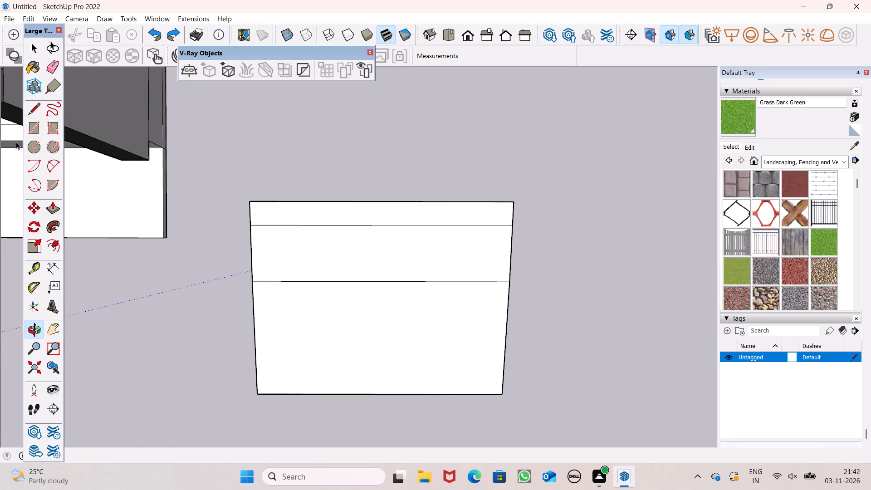
{"action": "left_click", "coordinate": [34, 106]}
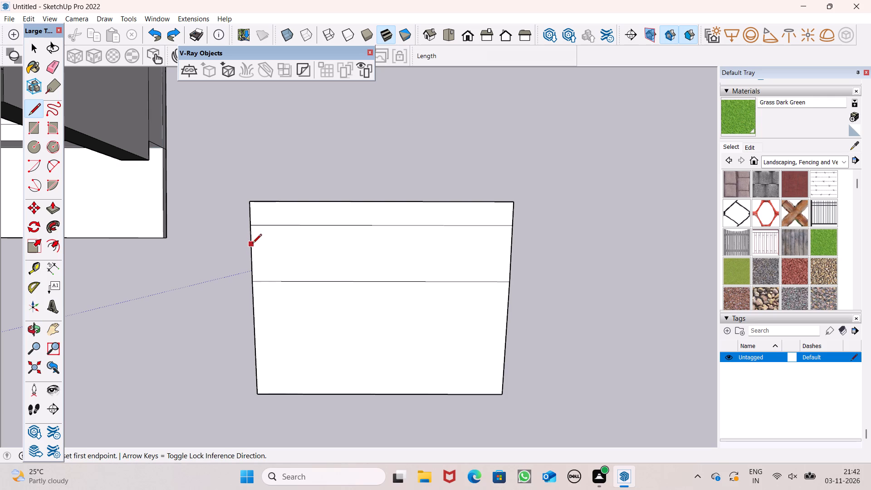
{"action": "left_click", "coordinate": [252, 244]}
{"action": "left_click", "coordinate": [510, 245]}
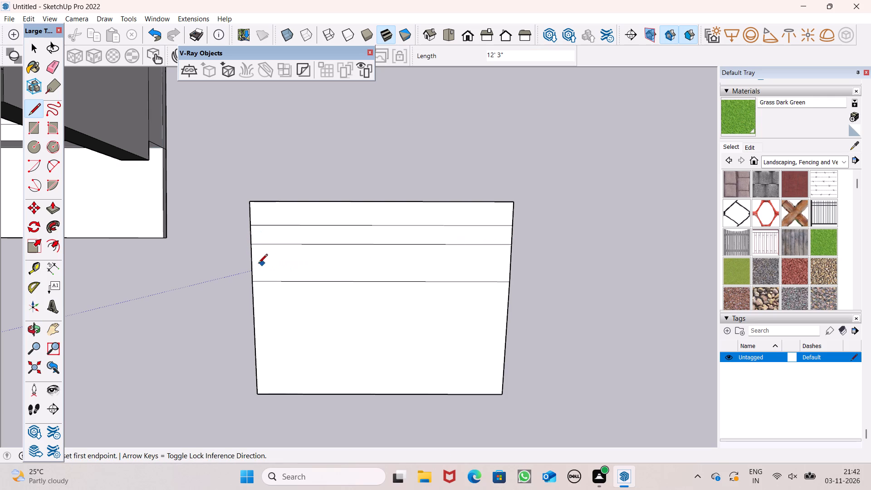
Draw a 12' 3" line straight across the ramp, midway between the second drawn line and the slope's crease.
{"action": "left_click_drag", "start_coordinate": [253, 264], "coordinate": [261, 267]}
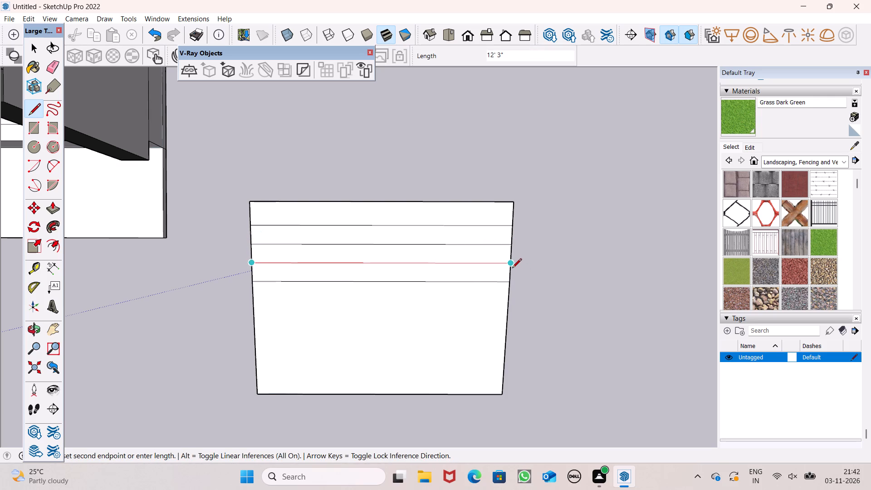
{"action": "left_click", "coordinate": [511, 266]}
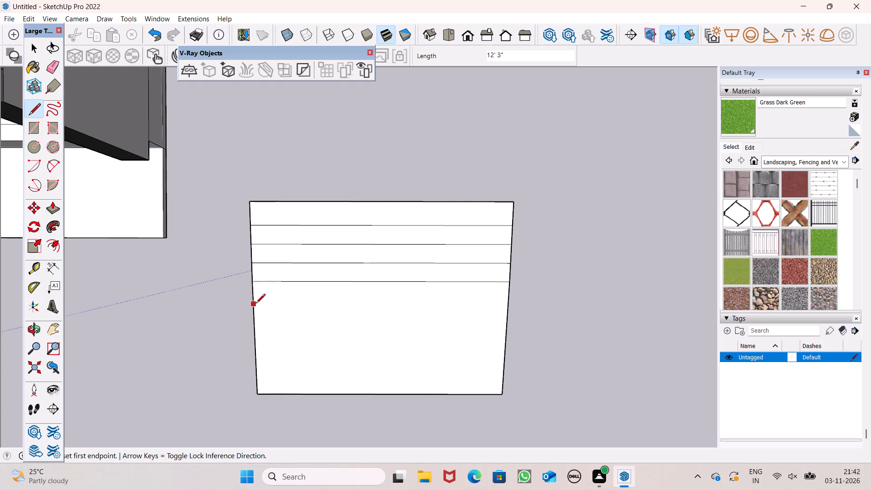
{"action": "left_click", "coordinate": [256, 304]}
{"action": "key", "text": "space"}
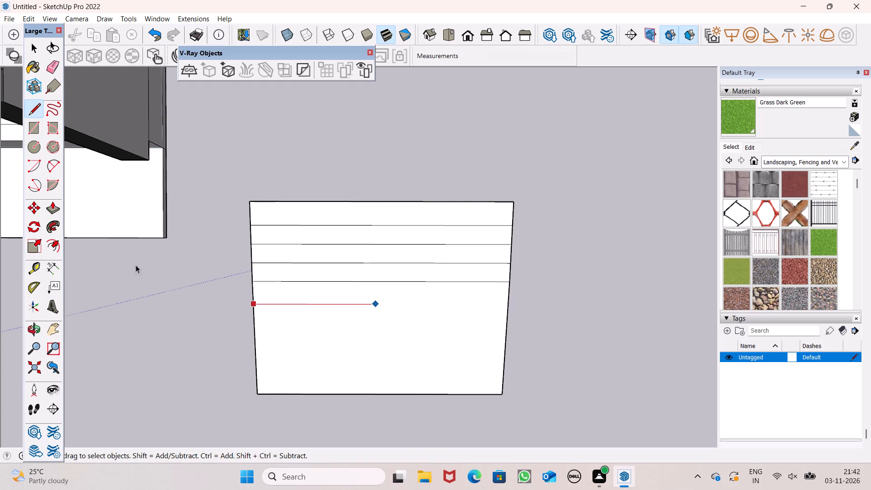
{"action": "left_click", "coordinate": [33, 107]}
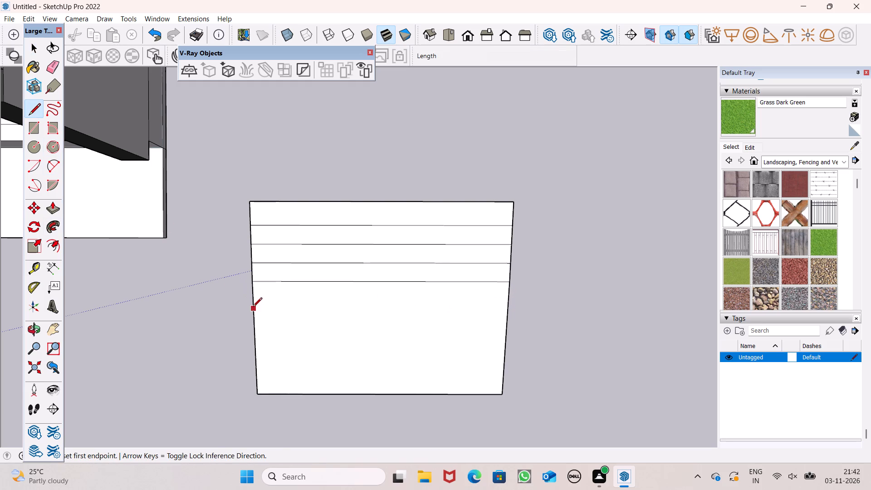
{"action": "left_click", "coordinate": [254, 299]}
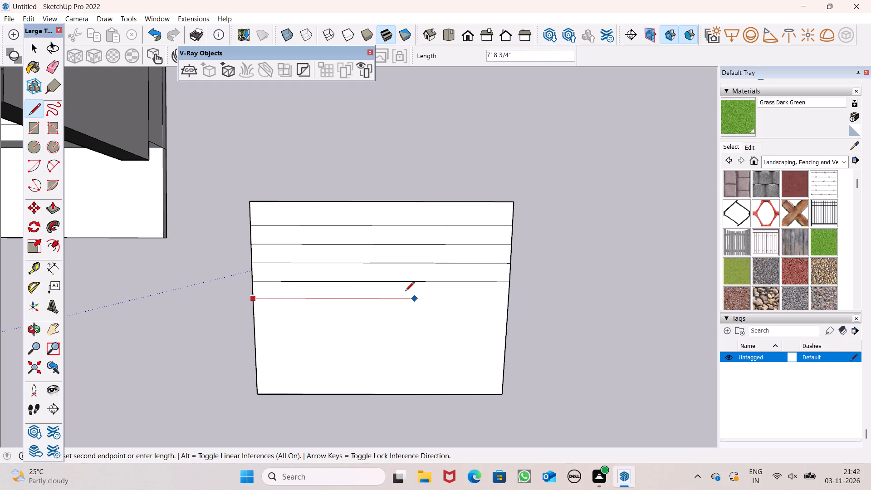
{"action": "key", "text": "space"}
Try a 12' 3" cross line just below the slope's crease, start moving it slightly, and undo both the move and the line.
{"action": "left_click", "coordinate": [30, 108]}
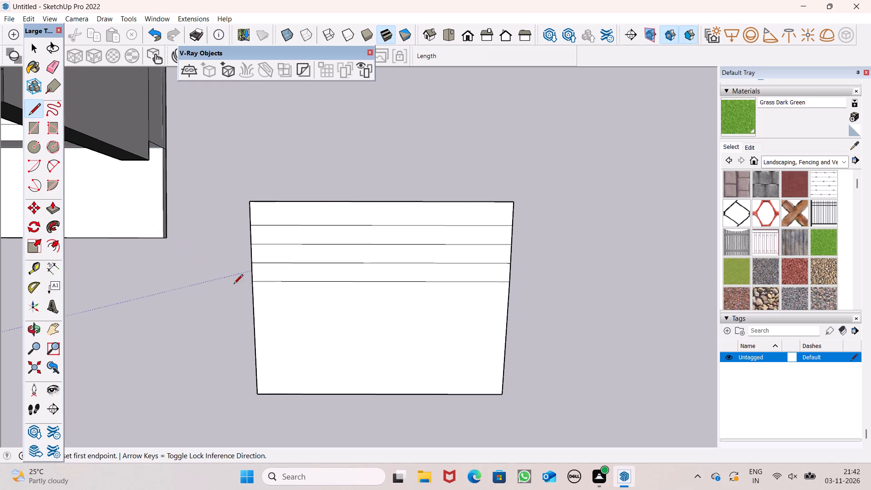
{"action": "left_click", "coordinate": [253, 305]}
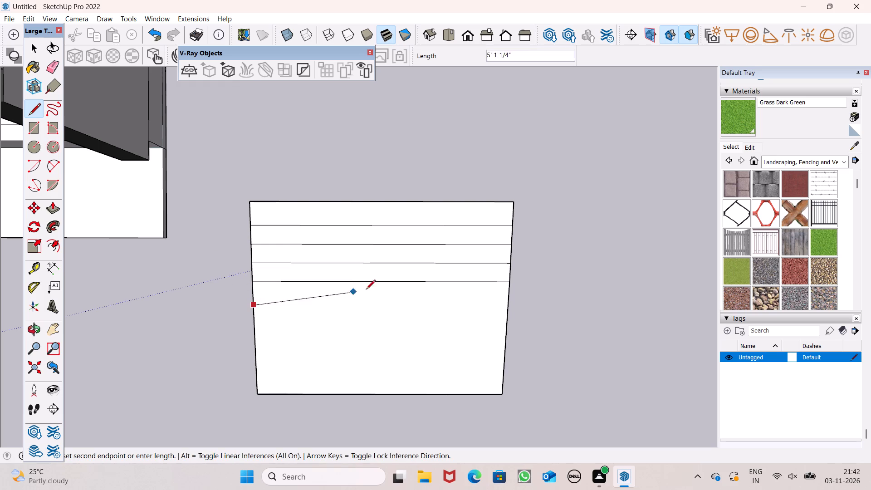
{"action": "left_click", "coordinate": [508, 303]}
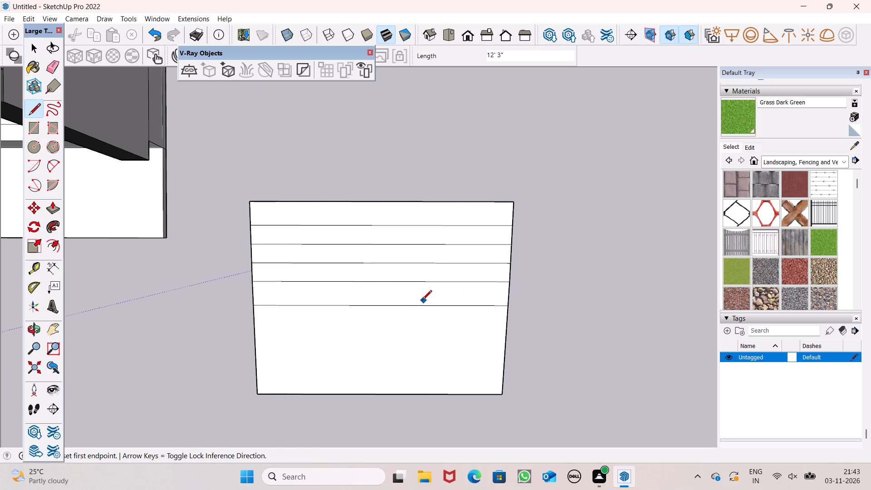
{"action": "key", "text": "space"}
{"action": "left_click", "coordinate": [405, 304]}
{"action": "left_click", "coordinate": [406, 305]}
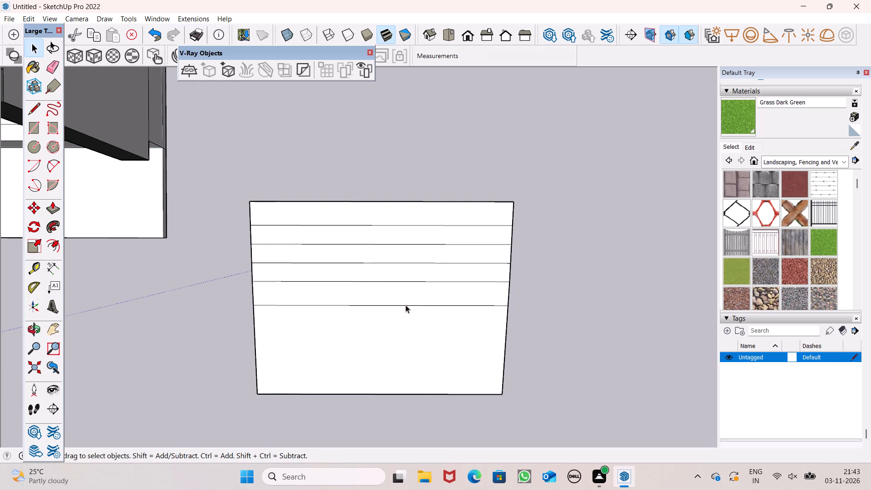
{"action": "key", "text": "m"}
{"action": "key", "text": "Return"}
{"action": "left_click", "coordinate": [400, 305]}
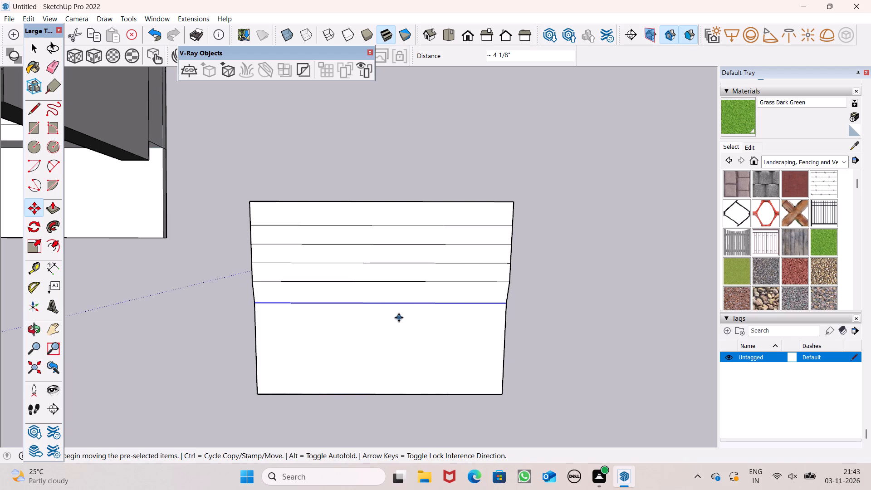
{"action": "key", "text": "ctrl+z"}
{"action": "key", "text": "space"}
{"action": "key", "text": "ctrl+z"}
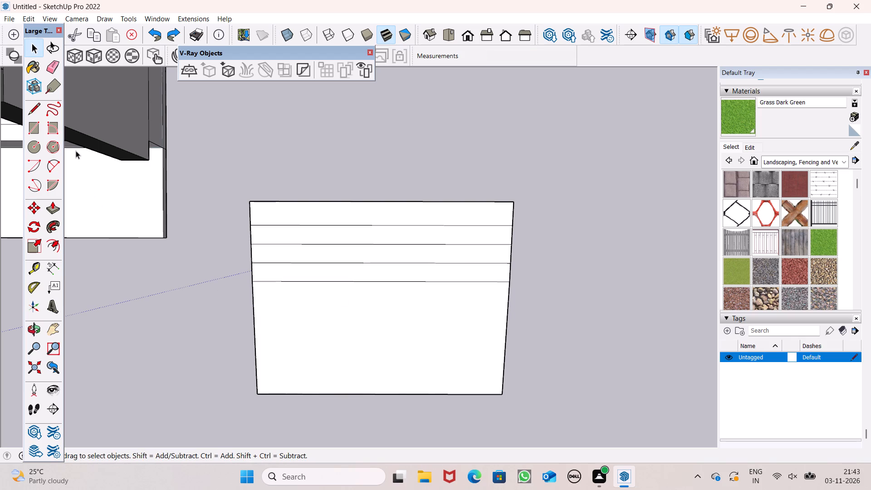
Draw three roughly evenly spaced 12' 3" lines straight across the ramp, continuing below the crease toward its foot.
{"action": "left_click", "coordinate": [29, 116]}
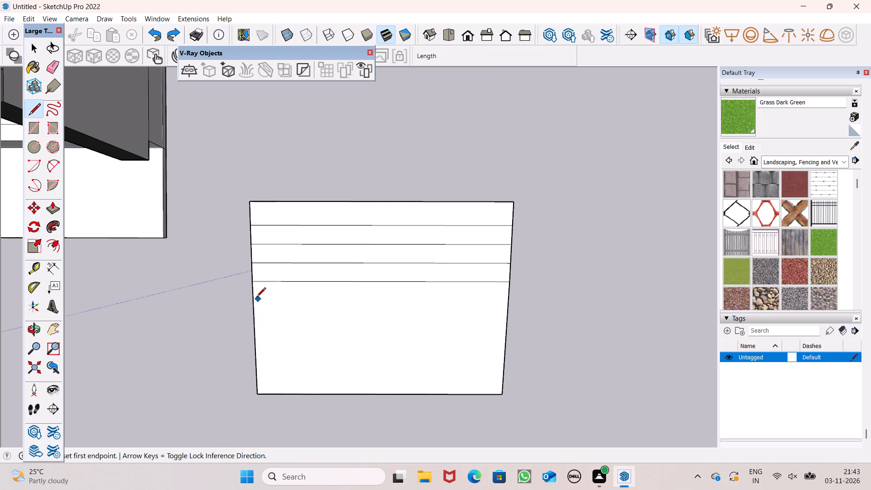
{"action": "left_click", "coordinate": [255, 301]}
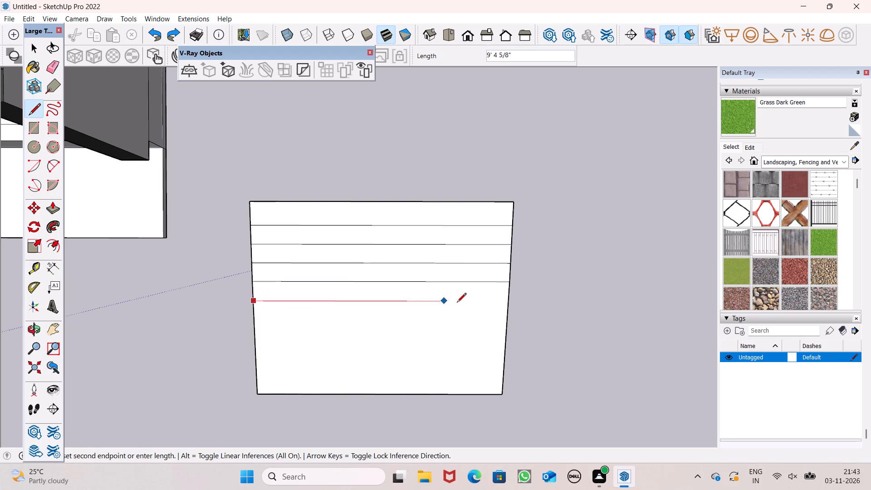
{"action": "left_click", "coordinate": [506, 305]}
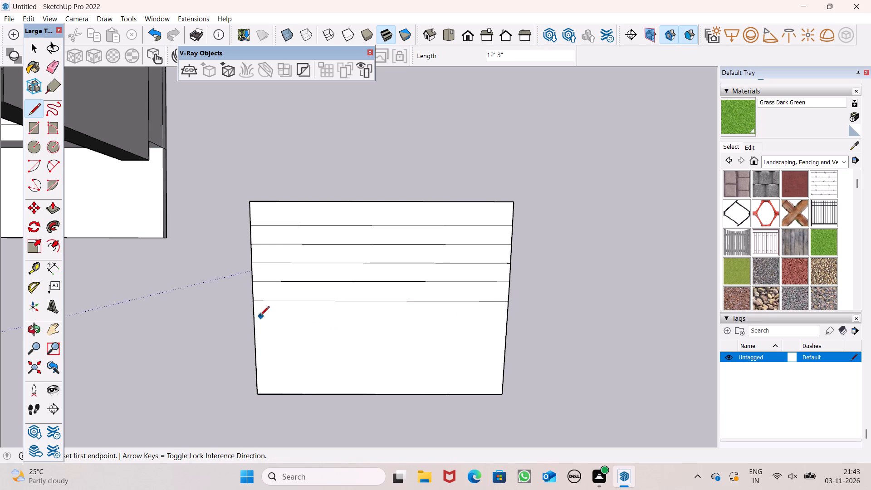
{"action": "left_click_drag", "start_coordinate": [254, 321], "coordinate": [269, 324]}
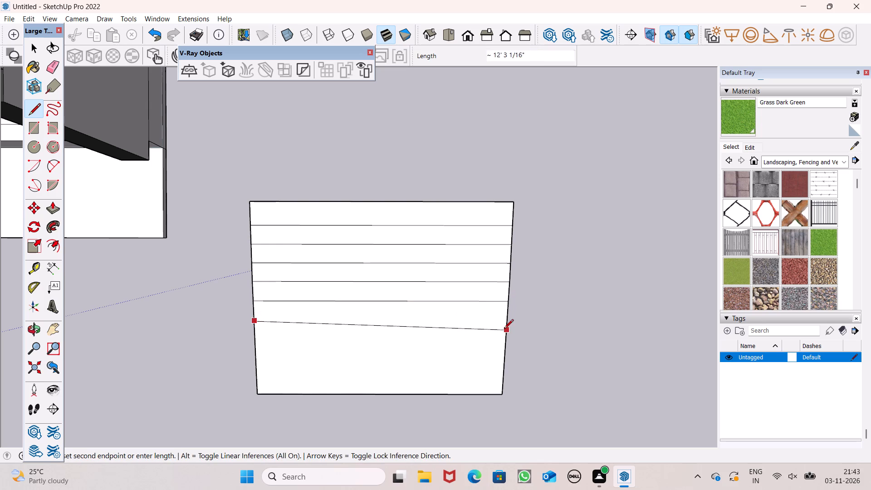
{"action": "left_click", "coordinate": [505, 327]}
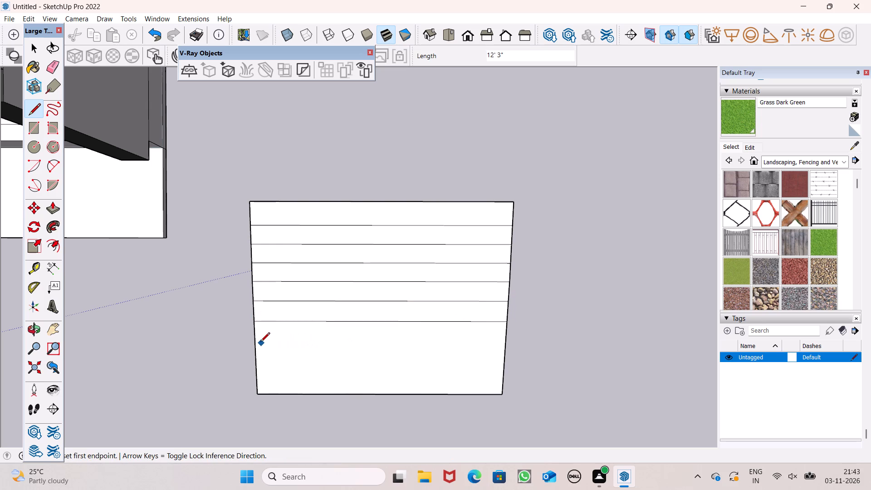
{"action": "left_click", "coordinate": [257, 342]}
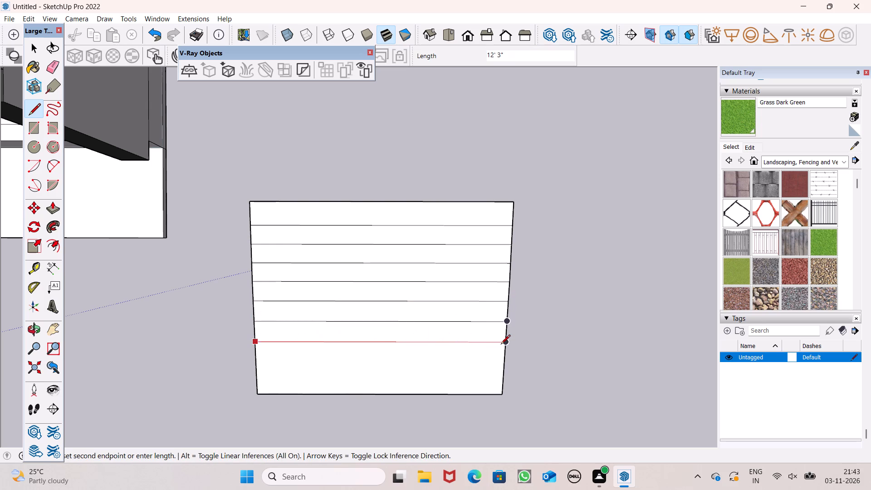
{"action": "left_click", "coordinate": [501, 345]}
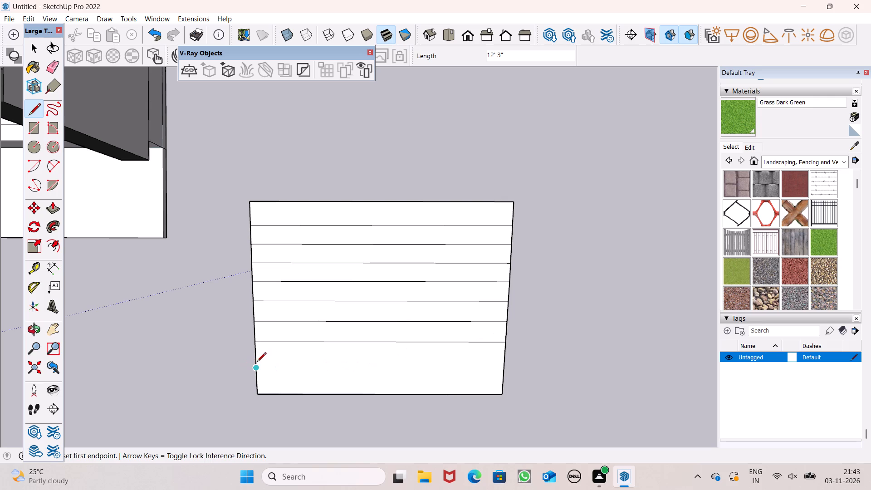
Draw two more lines straight across the ramp to divide the remaining band above its foot.
{"action": "scroll", "coordinate": [262, 367], "scroll_direction": "up", "scroll_amount": 6}
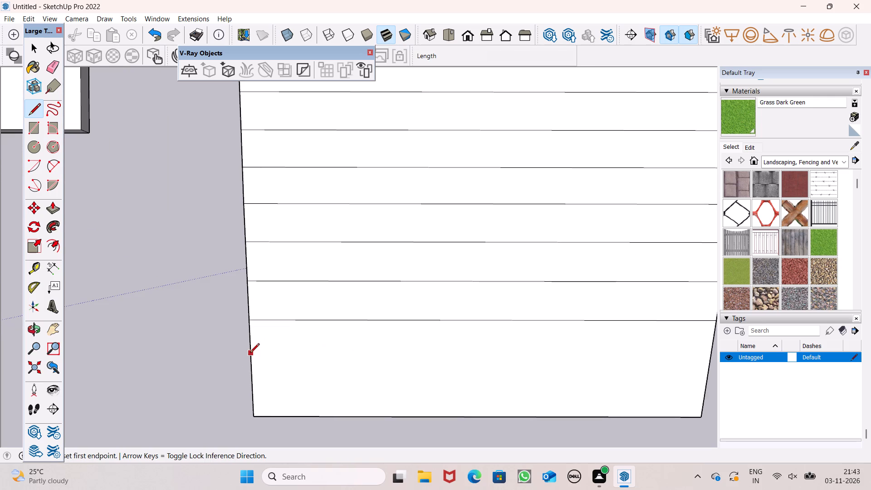
{"action": "left_click", "coordinate": [250, 354]}
{"action": "scroll", "coordinate": [284, 354], "scroll_direction": "down", "scroll_amount": 4}
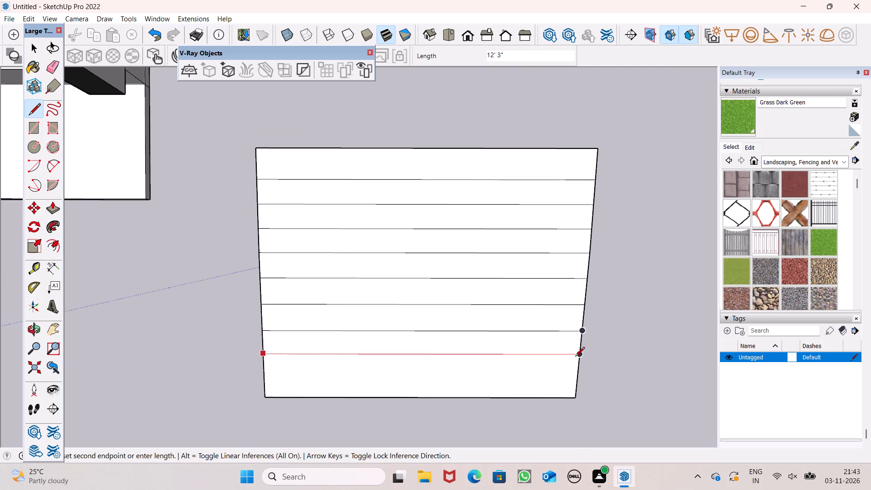
{"action": "left_click", "coordinate": [575, 357]}
{"action": "scroll", "coordinate": [405, 326], "scroll_direction": "down", "scroll_amount": 4}
{"action": "scroll", "coordinate": [321, 363], "scroll_direction": "up", "scroll_amount": 3}
{"action": "left_click_drag", "start_coordinate": [305, 363], "coordinate": [309, 362]}
{"action": "left_click", "coordinate": [595, 360]}
{"action": "key", "text": "space"}
Push/Pull the ramp's uppermost strip outward 2 3/8" and the second strip 7/8" to form raised steps.
{"action": "scroll", "coordinate": [356, 288], "scroll_direction": "down", "scroll_amount": 4}
{"action": "middle_click_drag", "start_coordinate": [338, 333], "coordinate": [387, 334]}
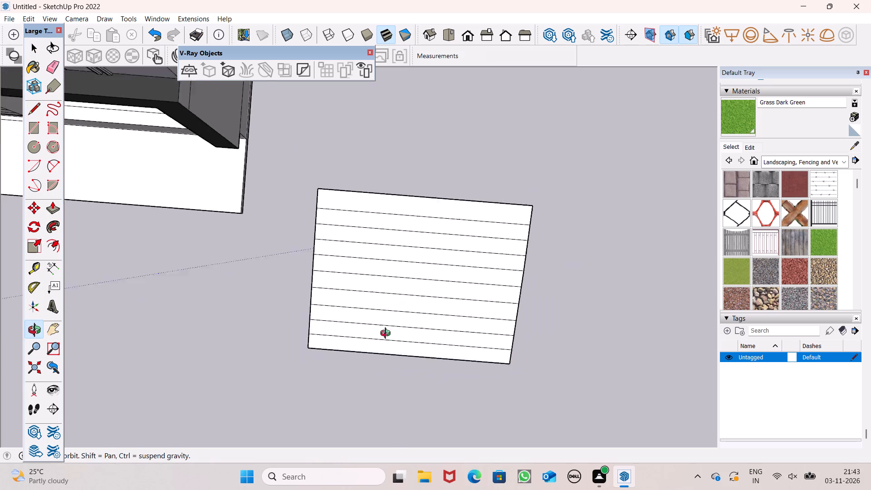
{"action": "middle_click_drag", "start_coordinate": [387, 334], "coordinate": [404, 278]}
{"action": "scroll", "coordinate": [290, 250], "scroll_direction": "down", "scroll_amount": 5}
{"action": "middle_click_drag", "start_coordinate": [426, 367], "coordinate": [446, 166]}
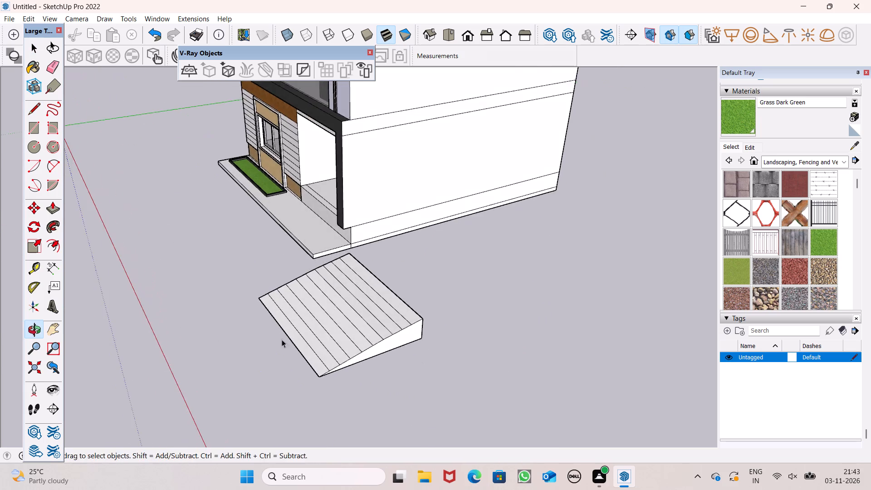
{"action": "scroll", "coordinate": [232, 375], "scroll_direction": "up", "scroll_amount": 1}
{"action": "middle_click_drag", "start_coordinate": [231, 390], "coordinate": [603, 409]}
{"action": "scroll", "coordinate": [303, 351], "scroll_direction": "down", "scroll_amount": 4}
{"action": "middle_click_drag", "start_coordinate": [337, 369], "coordinate": [361, 398]}
{"action": "scroll", "coordinate": [351, 412], "scroll_direction": "up", "scroll_amount": 1}
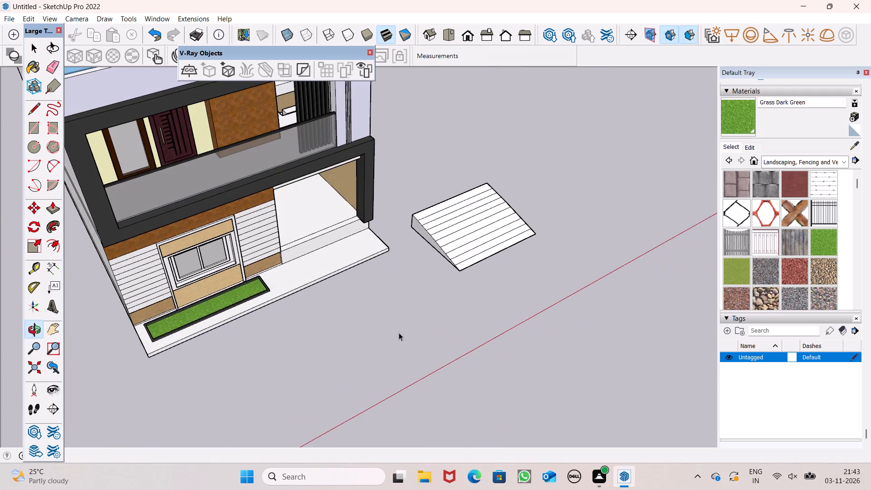
{"action": "scroll", "coordinate": [405, 317], "scroll_direction": "up", "scroll_amount": 4}
{"action": "scroll", "coordinate": [327, 232], "scroll_direction": "down", "scroll_amount": 4}
{"action": "scroll", "coordinate": [600, 154], "scroll_direction": "up", "scroll_amount": 8}
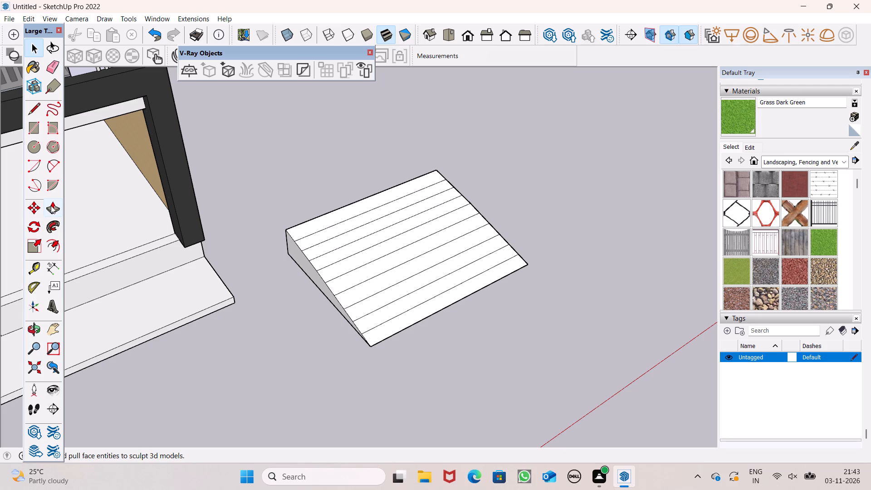
{"action": "left_click", "coordinate": [51, 206]}
{"action": "scroll", "coordinate": [314, 220], "scroll_direction": "up", "scroll_amount": 3}
{"action": "left_click", "coordinate": [308, 231]}
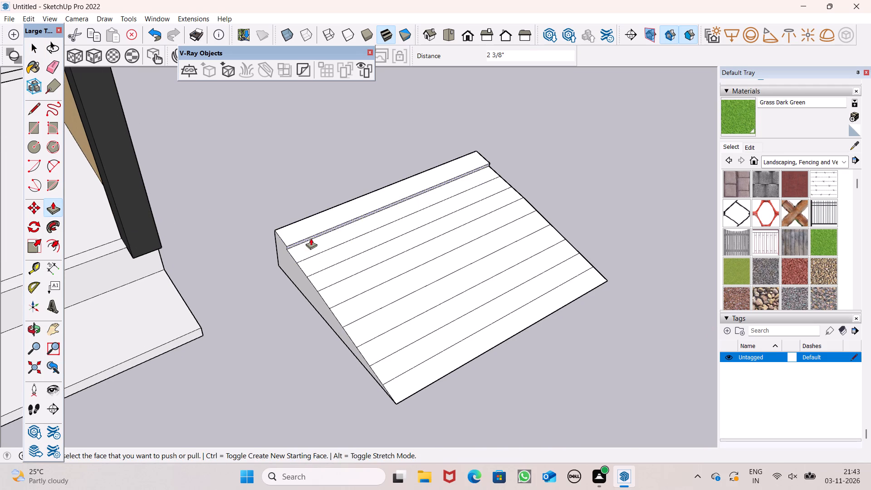
{"action": "scroll", "coordinate": [311, 238], "scroll_direction": "up", "scroll_amount": 6}
{"action": "left_click_drag", "start_coordinate": [306, 250], "coordinate": [310, 248]}
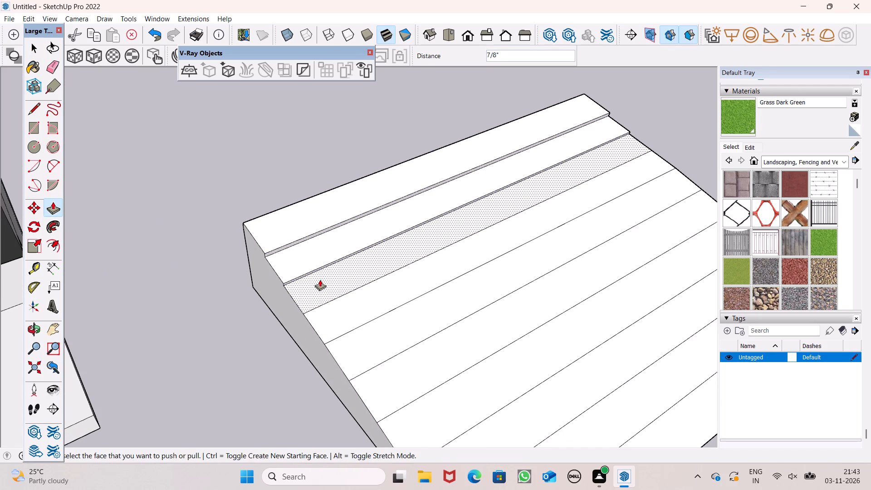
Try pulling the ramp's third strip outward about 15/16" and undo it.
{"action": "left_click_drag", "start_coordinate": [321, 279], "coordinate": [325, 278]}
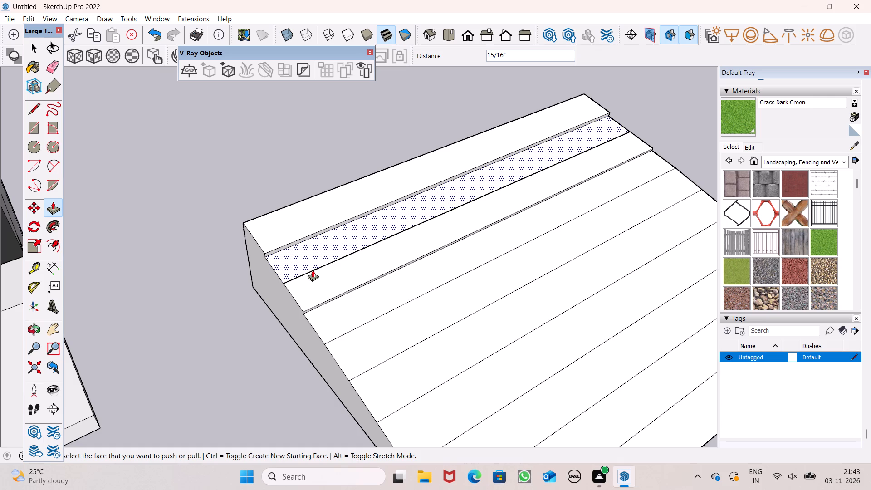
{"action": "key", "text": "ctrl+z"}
Push/Pull the ramp's uppermost strip slightly further outward.
{"action": "left_click_drag", "start_coordinate": [294, 228], "coordinate": [299, 225]}
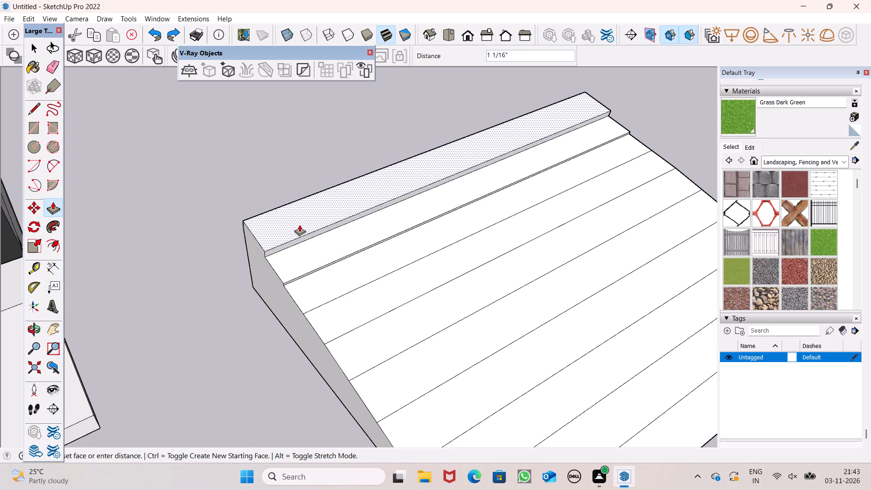
{"action": "left_click_drag", "start_coordinate": [299, 225], "coordinate": [300, 224]}
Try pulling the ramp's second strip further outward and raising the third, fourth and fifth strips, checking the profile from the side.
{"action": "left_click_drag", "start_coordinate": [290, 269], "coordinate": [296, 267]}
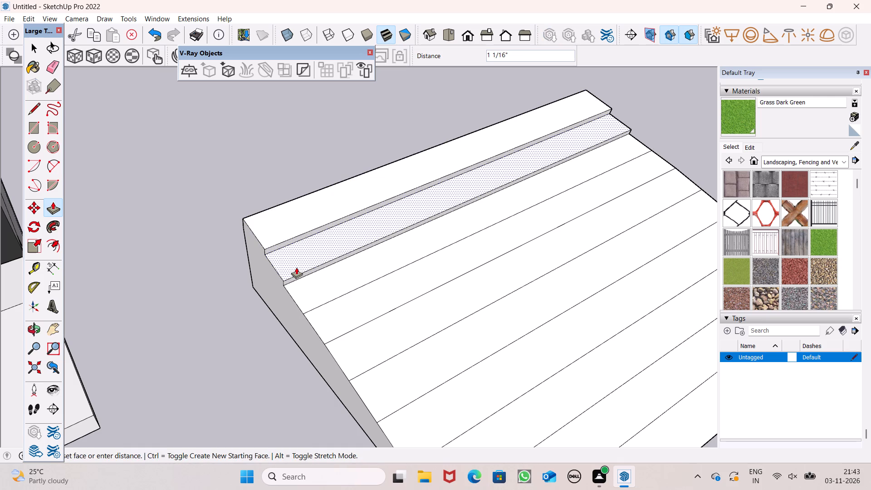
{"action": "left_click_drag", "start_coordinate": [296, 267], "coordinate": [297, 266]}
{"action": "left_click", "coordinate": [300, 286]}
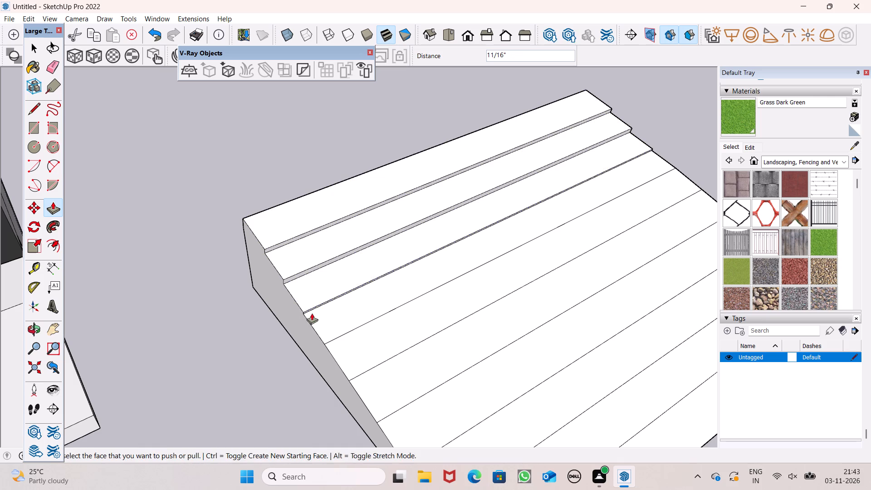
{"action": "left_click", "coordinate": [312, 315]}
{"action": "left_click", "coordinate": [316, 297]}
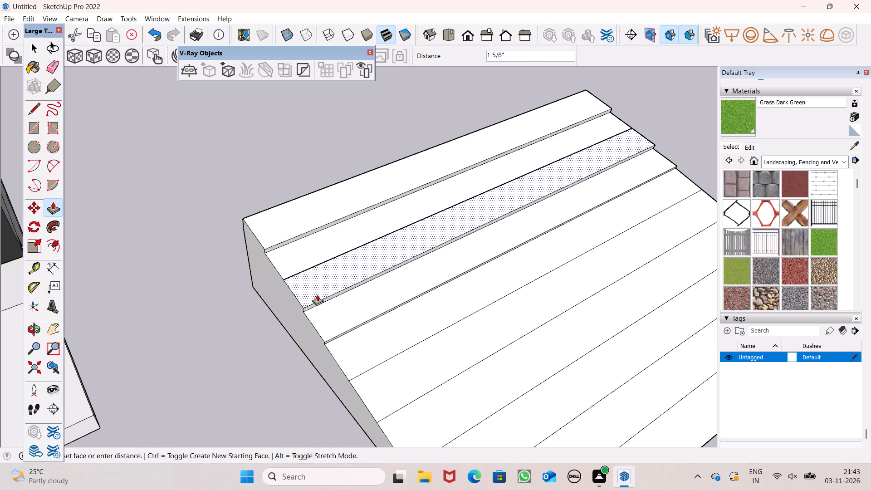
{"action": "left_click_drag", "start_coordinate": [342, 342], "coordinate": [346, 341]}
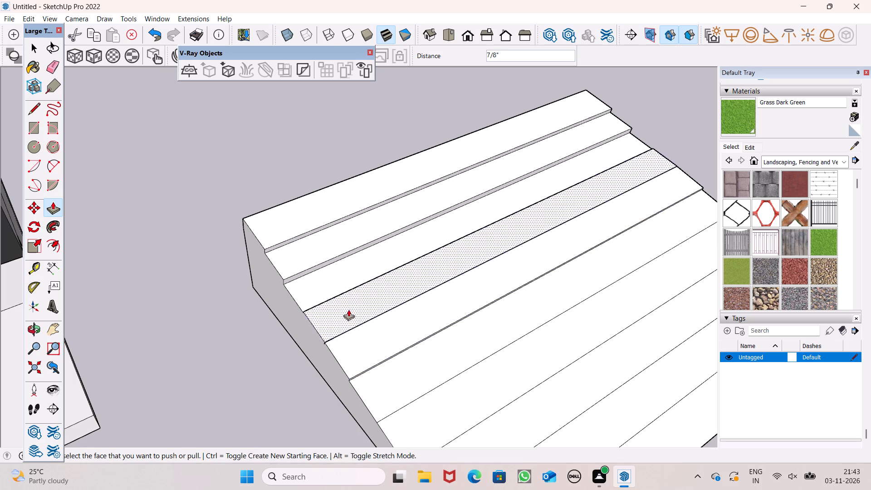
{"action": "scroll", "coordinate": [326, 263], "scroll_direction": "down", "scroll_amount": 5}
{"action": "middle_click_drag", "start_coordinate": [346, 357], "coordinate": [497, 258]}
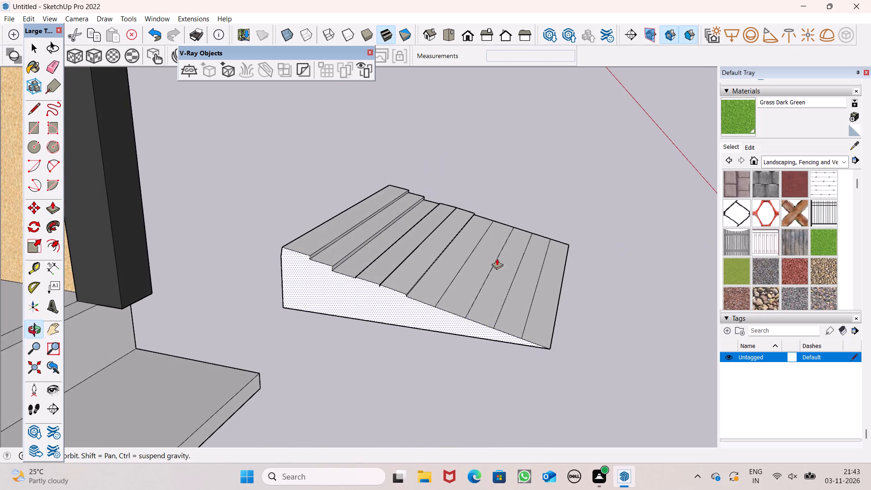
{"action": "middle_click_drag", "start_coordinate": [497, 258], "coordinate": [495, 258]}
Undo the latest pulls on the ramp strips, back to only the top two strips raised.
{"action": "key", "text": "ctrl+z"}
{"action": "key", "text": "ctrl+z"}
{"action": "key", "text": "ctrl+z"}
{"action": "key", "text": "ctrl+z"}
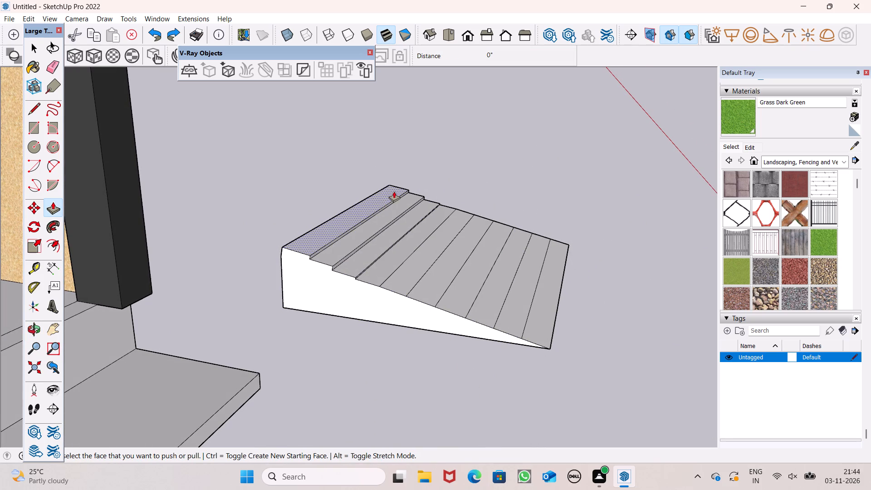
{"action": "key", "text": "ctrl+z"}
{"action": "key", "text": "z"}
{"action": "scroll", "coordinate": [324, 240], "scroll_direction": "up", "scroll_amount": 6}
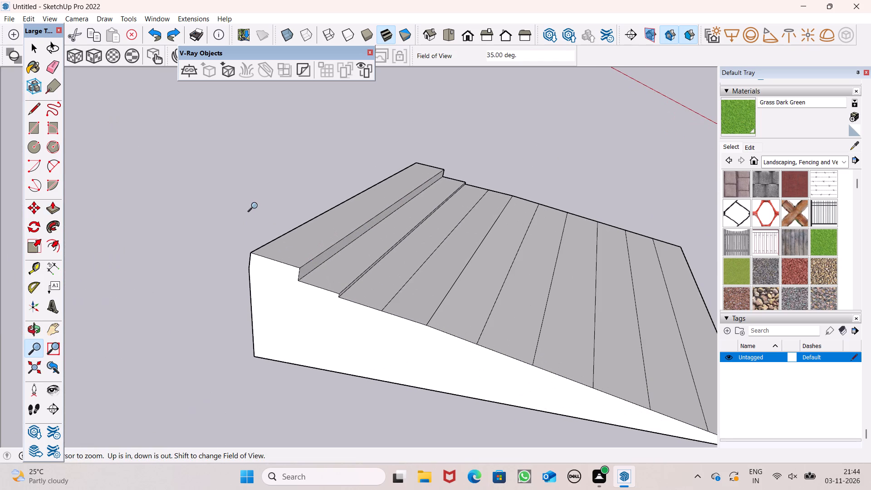
Push/Pull the ramp's uppermost strip and second strip further outward to deepen their ridges.
{"action": "key", "text": "space"}
{"action": "key", "text": "space"}
{"action": "left_click", "coordinate": [53, 208]}
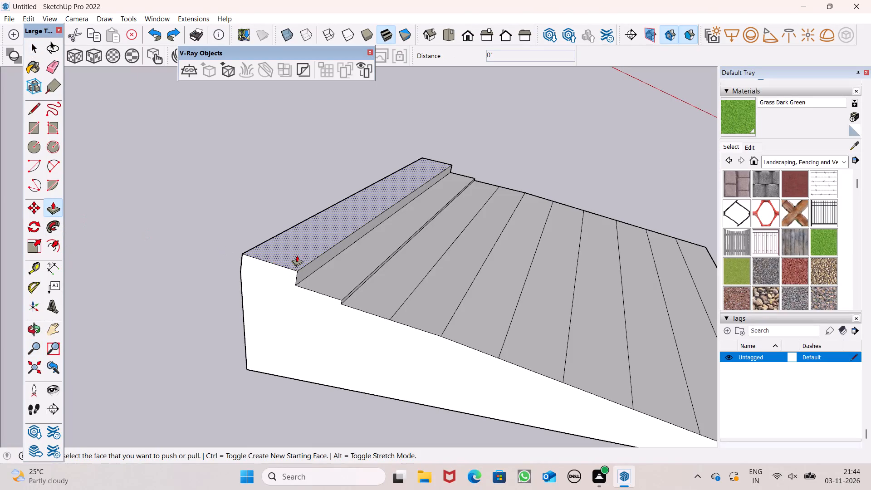
{"action": "left_click_drag", "start_coordinate": [297, 255], "coordinate": [300, 243]}
{"action": "left_click_drag", "start_coordinate": [328, 281], "coordinate": [327, 274]}
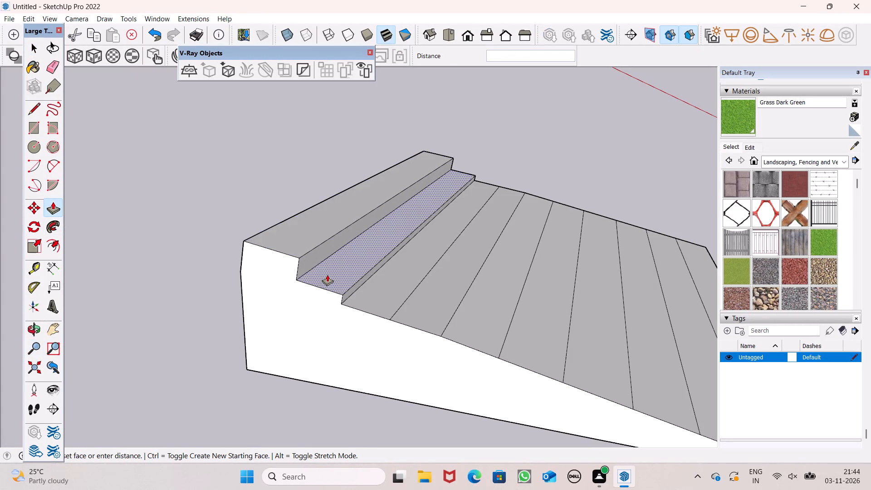
{"action": "left_click_drag", "start_coordinate": [327, 274], "coordinate": [328, 273]}
{"action": "left_click_drag", "start_coordinate": [340, 277], "coordinate": [341, 269]}
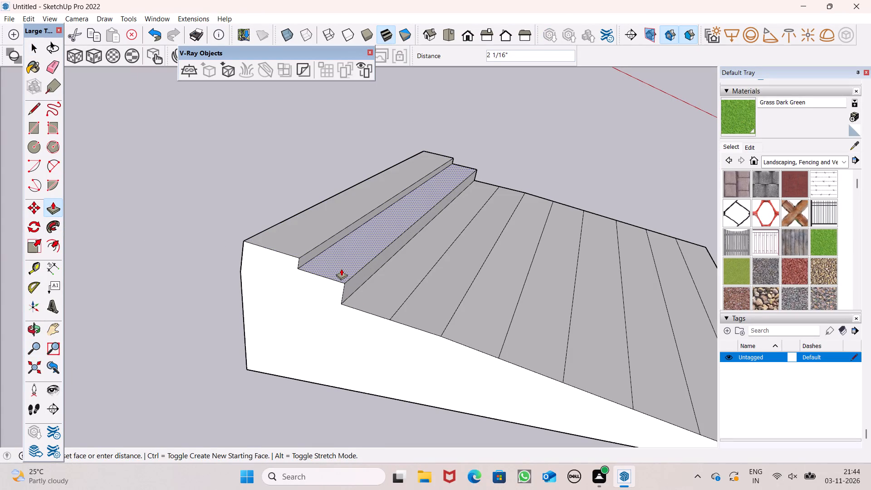
{"action": "left_click_drag", "start_coordinate": [341, 269], "coordinate": [343, 268]}
Push/Pull the ramp's third, fourth, fifth and sixth strips outward so each forms a raised ridge above the one below.
{"action": "left_click_drag", "start_coordinate": [356, 303], "coordinate": [356, 290]}
{"action": "left_click_drag", "start_coordinate": [421, 313], "coordinate": [420, 306]}
{"action": "scroll", "coordinate": [275, 266], "scroll_direction": "down", "scroll_amount": 5}
{"action": "scroll", "coordinate": [391, 279], "scroll_direction": "up", "scroll_amount": 6}
{"action": "left_click", "coordinate": [402, 317]}
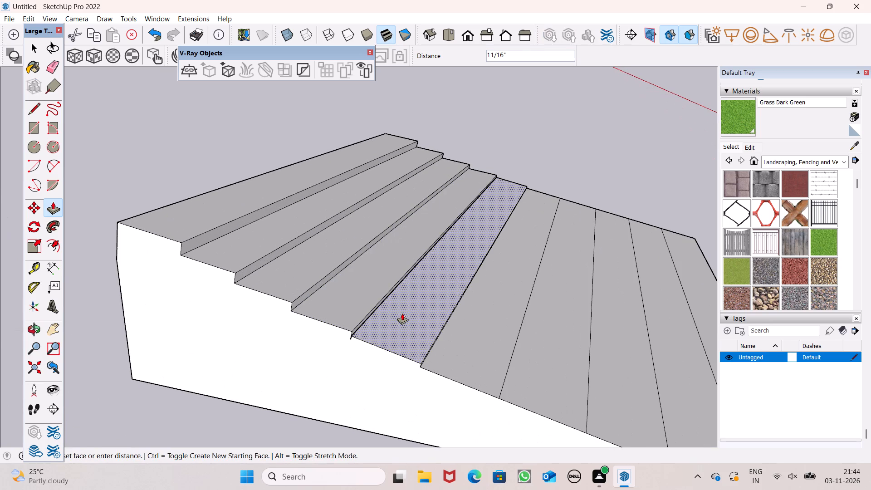
{"action": "scroll", "coordinate": [294, 257], "scroll_direction": "down", "scroll_amount": 5}
{"action": "scroll", "coordinate": [435, 289], "scroll_direction": "up", "scroll_amount": 5}
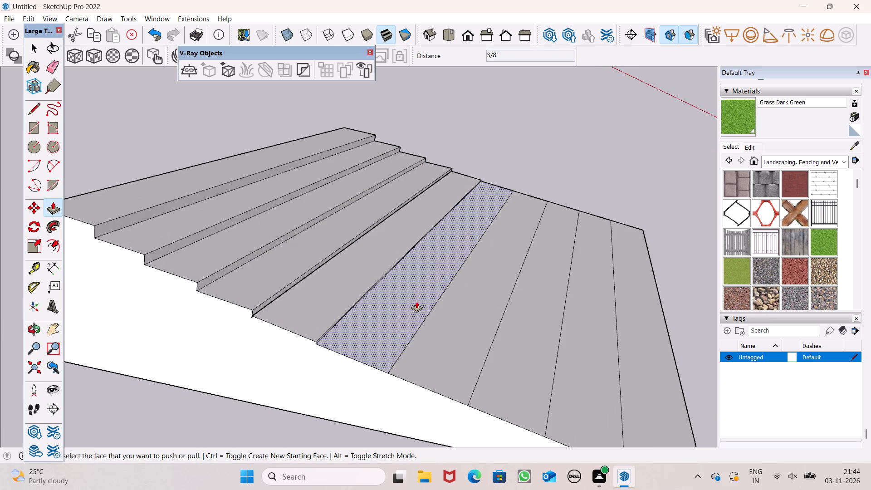
{"action": "left_click_drag", "start_coordinate": [416, 301], "coordinate": [421, 310]}
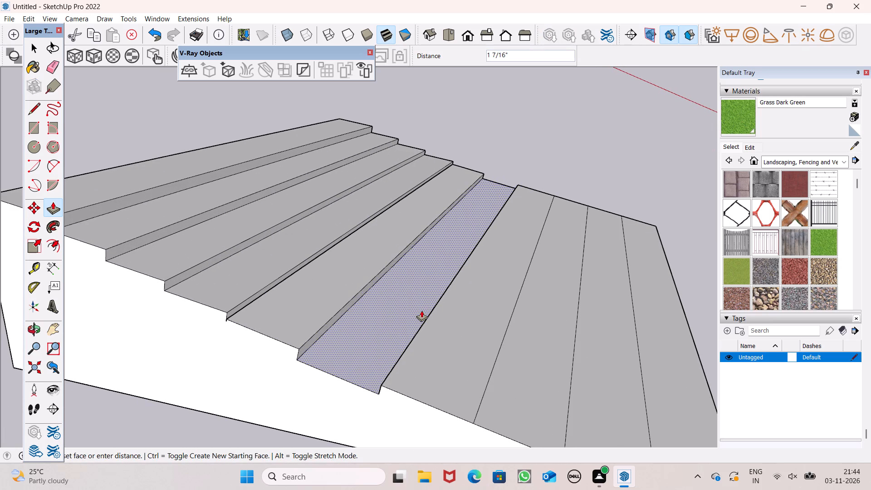
{"action": "left_click_drag", "start_coordinate": [421, 310], "coordinate": [425, 307]}
Push/Pull the ramp's seventh, eighth and lowest strips outward to continue the stepped ridges to the ramp's foot.
{"action": "left_click_drag", "start_coordinate": [441, 335], "coordinate": [442, 343]}
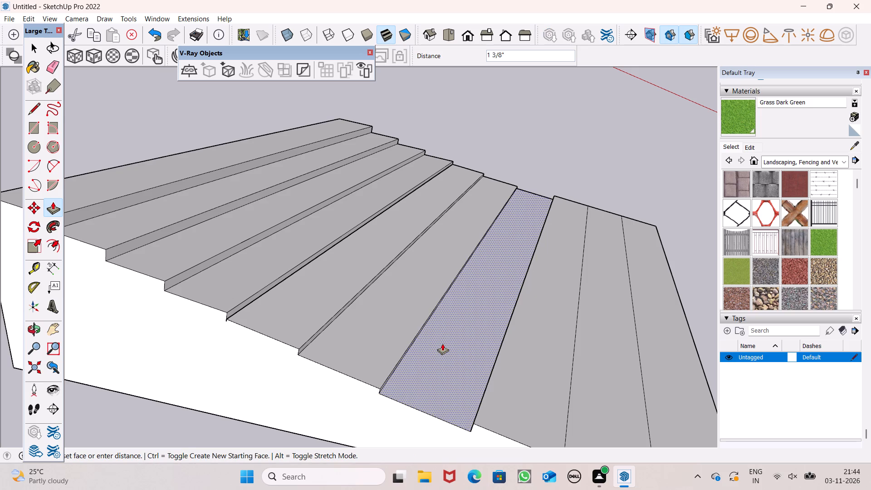
{"action": "left_click_drag", "start_coordinate": [442, 343], "coordinate": [442, 343]}
{"action": "scroll", "coordinate": [382, 289], "scroll_direction": "down", "scroll_amount": 4}
{"action": "scroll", "coordinate": [470, 340], "scroll_direction": "up", "scroll_amount": 4}
{"action": "left_click_drag", "start_coordinate": [469, 353], "coordinate": [469, 368]}
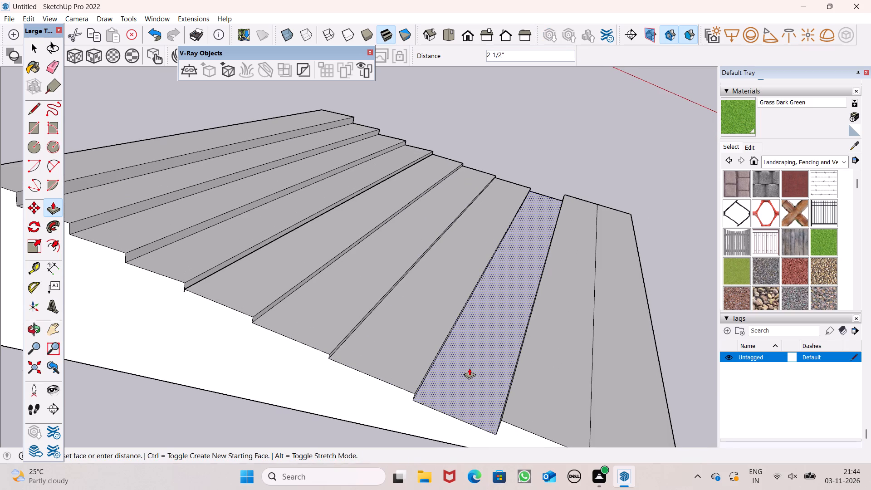
{"action": "left_click_drag", "start_coordinate": [469, 368], "coordinate": [468, 368]}
{"action": "scroll", "coordinate": [427, 295], "scroll_direction": "down", "scroll_amount": 5}
{"action": "scroll", "coordinate": [517, 357], "scroll_direction": "up", "scroll_amount": 3}
{"action": "left_click_drag", "start_coordinate": [510, 343], "coordinate": [507, 352]}
{"action": "left_click_drag", "start_coordinate": [535, 356], "coordinate": [533, 365]}
{"action": "left_click_drag", "start_coordinate": [504, 354], "coordinate": [513, 350]}
{"action": "scroll", "coordinate": [470, 307], "scroll_direction": "down", "scroll_amount": 6}
{"action": "key", "text": "space"}
Switch the materials library from landscaping and fencing to the Colors collection and find its grey swatches.
{"action": "middle_click_drag", "start_coordinate": [539, 331], "coordinate": [379, 349]}
{"action": "left_click", "coordinate": [562, 195]}
{"action": "scroll", "coordinate": [448, 195], "scroll_direction": "down", "scroll_amount": 2}
{"action": "middle_click_drag", "start_coordinate": [518, 278], "coordinate": [303, 328]}
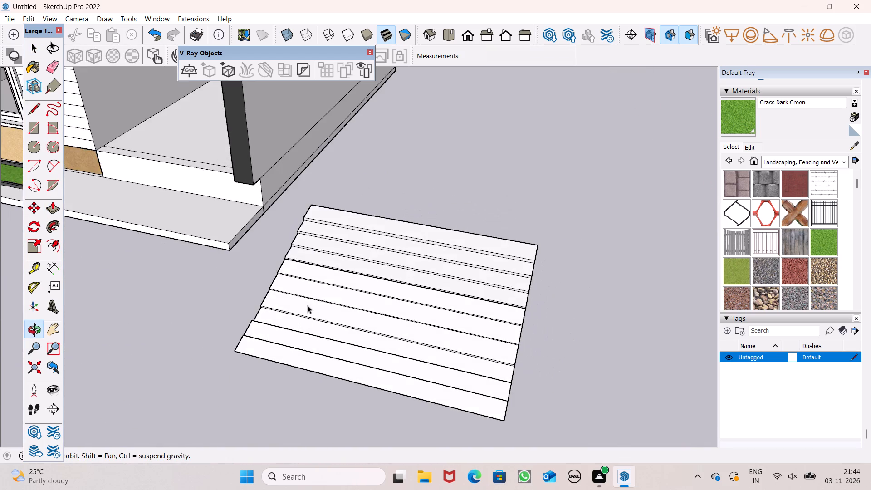
{"action": "scroll", "coordinate": [318, 291], "scroll_direction": "down", "scroll_amount": 5}
{"action": "middle_click_drag", "start_coordinate": [331, 339], "coordinate": [394, 349]}
{"action": "scroll", "coordinate": [465, 317], "scroll_direction": "up", "scroll_amount": 1}
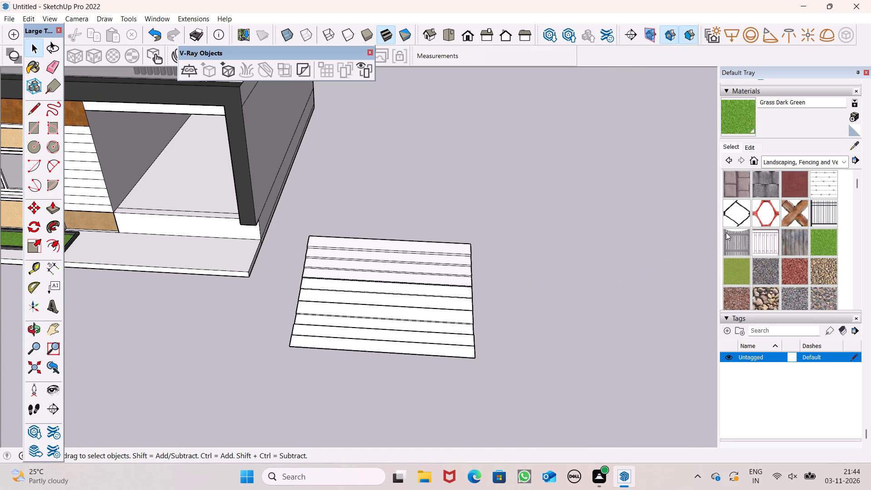
{"action": "left_click", "coordinate": [796, 239]}
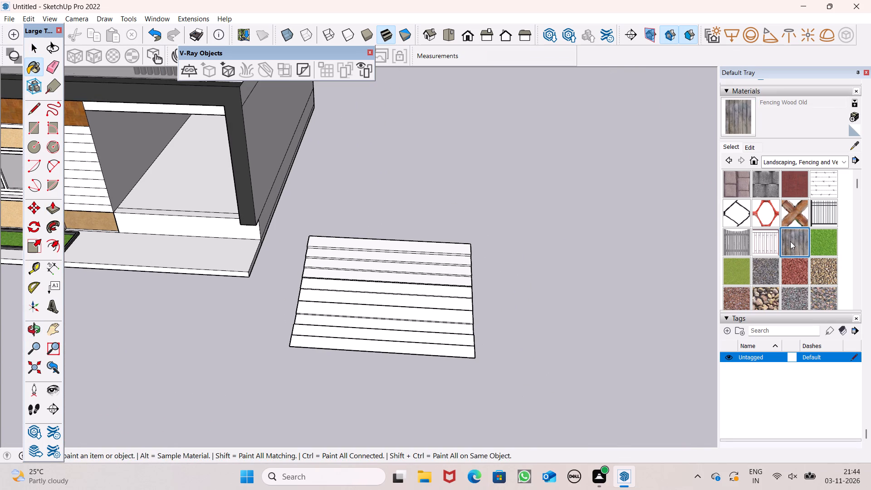
{"action": "scroll", "coordinate": [796, 250], "scroll_direction": "down", "scroll_amount": 4}
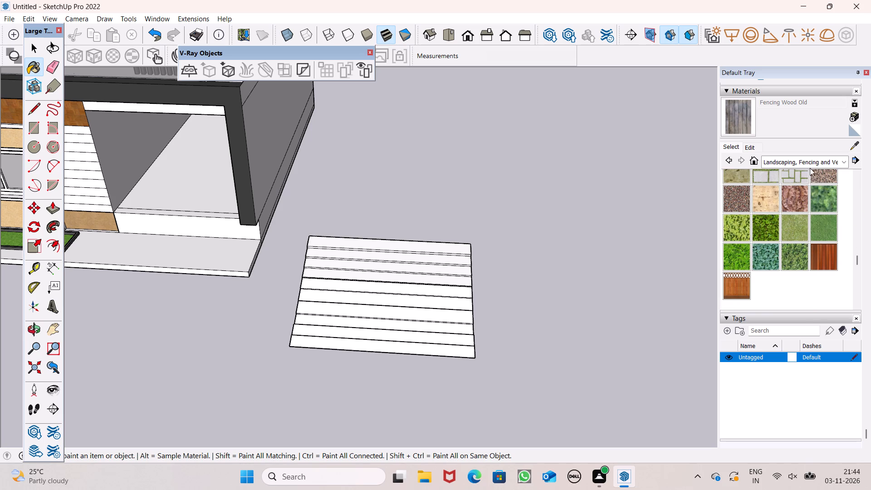
{"action": "left_click", "coordinate": [809, 161]}
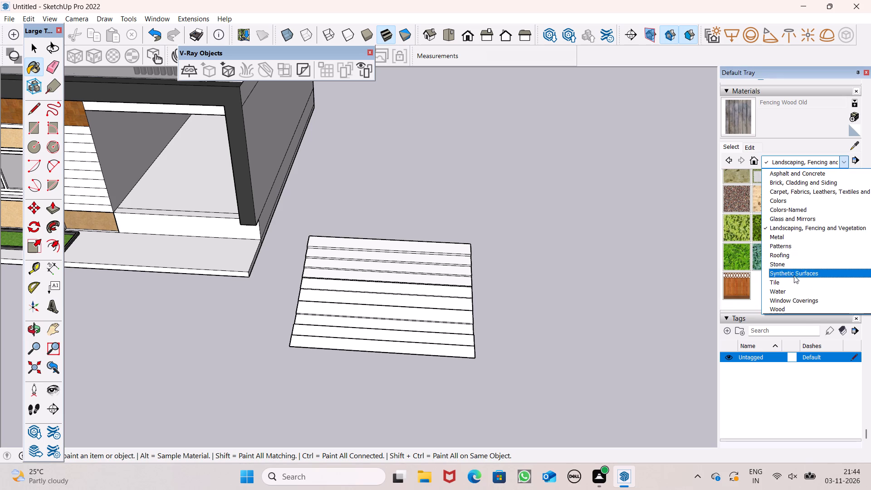
{"action": "left_click", "coordinate": [786, 201]}
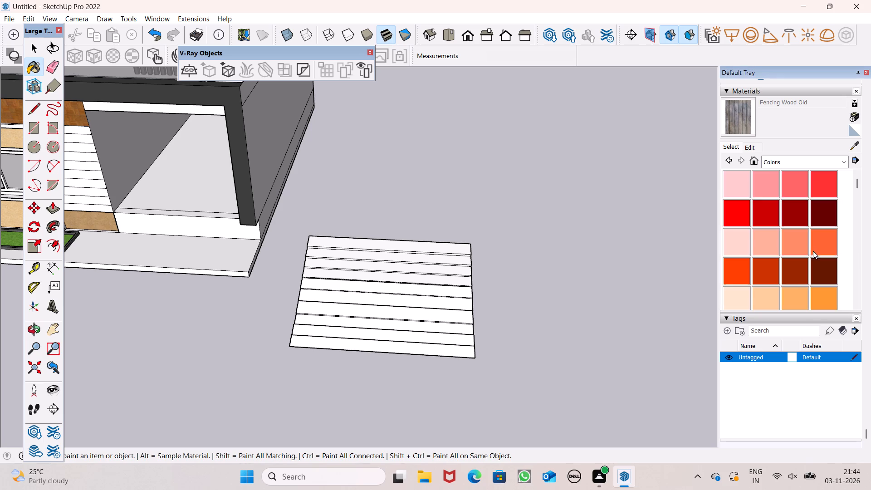
{"action": "scroll", "coordinate": [813, 249], "scroll_direction": "down", "scroll_amount": 12}
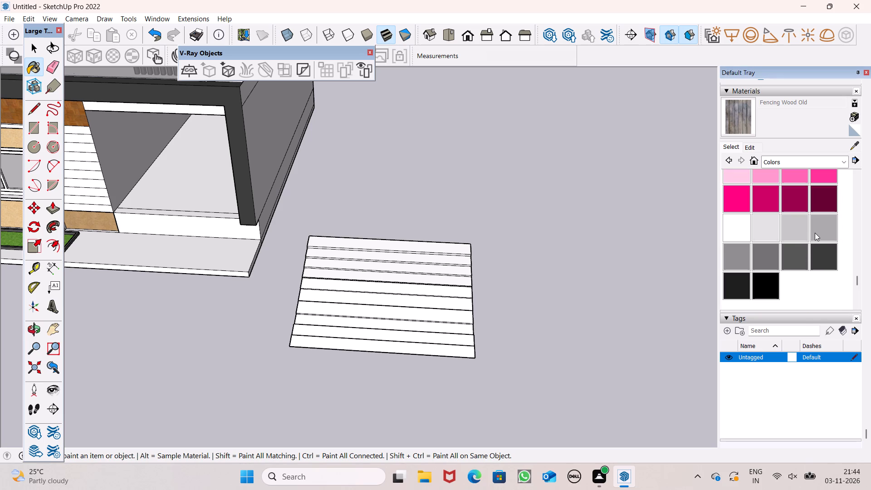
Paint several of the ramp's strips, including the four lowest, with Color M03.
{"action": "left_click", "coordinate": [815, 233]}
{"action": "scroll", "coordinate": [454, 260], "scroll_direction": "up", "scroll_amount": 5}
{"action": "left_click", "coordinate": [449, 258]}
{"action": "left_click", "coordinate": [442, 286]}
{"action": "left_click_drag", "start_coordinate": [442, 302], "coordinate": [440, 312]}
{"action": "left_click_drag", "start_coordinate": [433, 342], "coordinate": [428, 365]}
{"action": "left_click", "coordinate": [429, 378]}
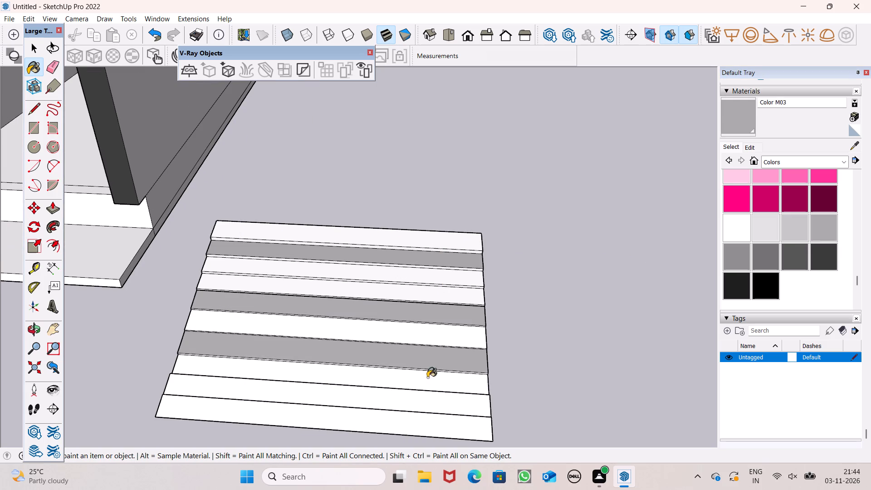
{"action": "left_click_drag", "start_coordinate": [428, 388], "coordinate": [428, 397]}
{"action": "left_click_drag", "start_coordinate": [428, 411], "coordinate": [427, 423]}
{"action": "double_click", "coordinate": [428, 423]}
Paint the top faces of all the ramp's strips with the lighter grey Color M02.
{"action": "left_click", "coordinate": [805, 213]}
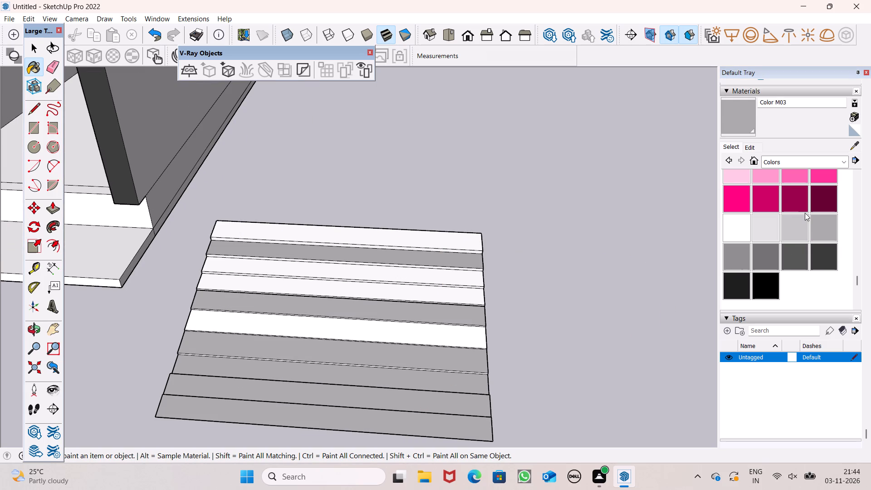
{"action": "left_click", "coordinate": [793, 229]}
{"action": "left_click", "coordinate": [418, 237]}
{"action": "left_click", "coordinate": [421, 251]}
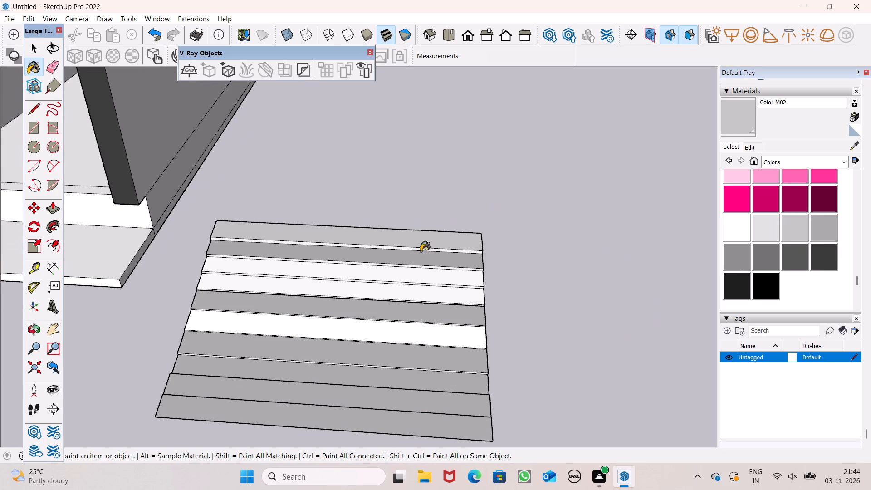
{"action": "left_click_drag", "start_coordinate": [421, 255], "coordinate": [420, 260]}
{"action": "left_click", "coordinate": [420, 262]}
{"action": "left_click", "coordinate": [420, 280]}
{"action": "left_click", "coordinate": [420, 283]}
{"action": "left_click_drag", "start_coordinate": [421, 295], "coordinate": [423, 310]}
{"action": "left_click", "coordinate": [423, 312]}
{"action": "left_click_drag", "start_coordinate": [423, 329], "coordinate": [423, 335]}
{"action": "left_click_drag", "start_coordinate": [423, 343], "coordinate": [423, 348]}
{"action": "left_click_drag", "start_coordinate": [423, 363], "coordinate": [423, 371]}
{"action": "left_click_drag", "start_coordinate": [423, 374], "coordinate": [427, 389]}
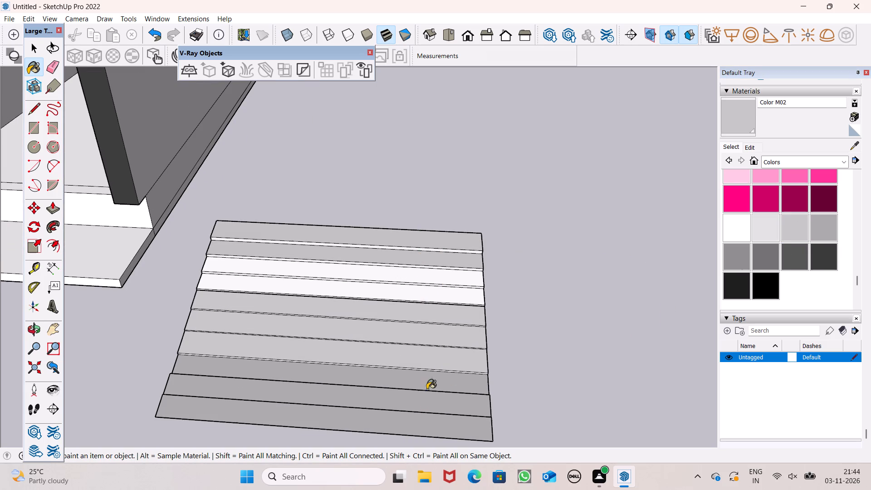
{"action": "left_click_drag", "start_coordinate": [427, 389], "coordinate": [427, 390]}
{"action": "left_click", "coordinate": [427, 391]}
{"action": "left_click_drag", "start_coordinate": [429, 400], "coordinate": [429, 419]}
{"action": "left_click", "coordinate": [430, 419]}
{"action": "left_click", "coordinate": [429, 421]}
{"action": "left_click", "coordinate": [420, 290]}
{"action": "left_click", "coordinate": [424, 275]}
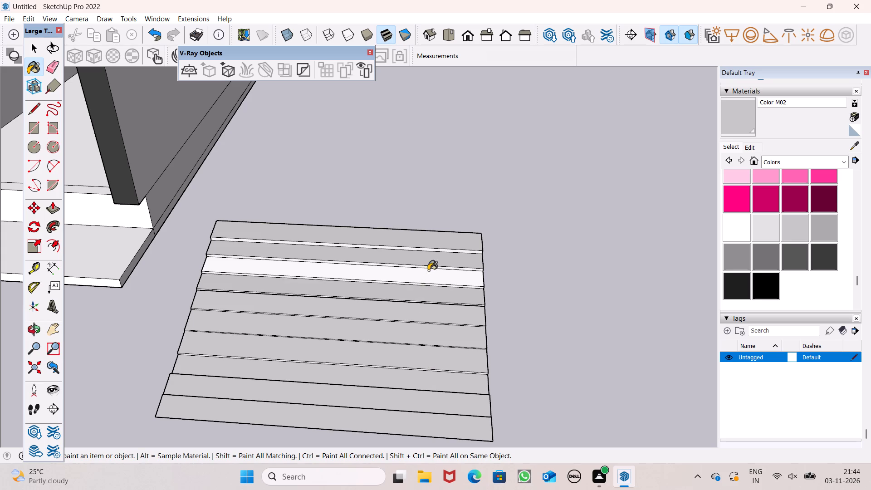
Paint the narrow riser faces below the ramp's top four strips with Color M02.
{"action": "middle_click_drag", "start_coordinate": [438, 282], "coordinate": [364, 281]}
{"action": "scroll", "coordinate": [364, 284], "scroll_direction": "up", "scroll_amount": 7}
{"action": "middle_click", "coordinate": [413, 258]}
{"action": "left_click", "coordinate": [429, 251]}
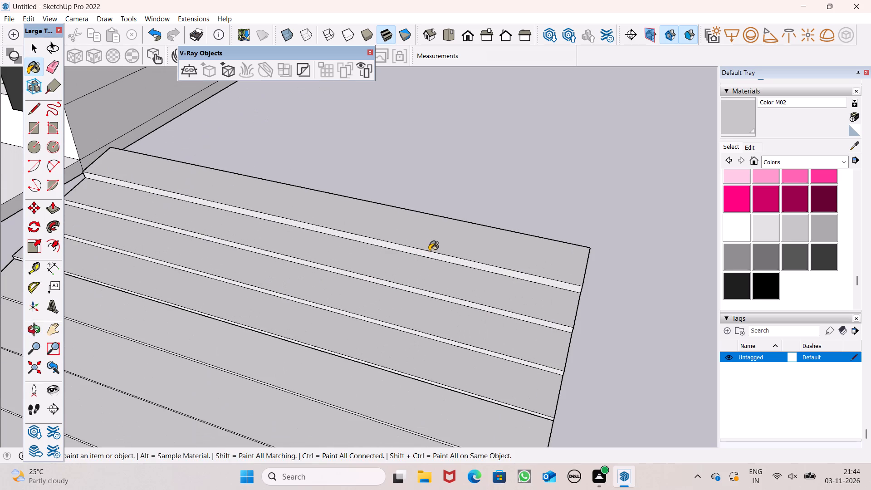
{"action": "left_click", "coordinate": [426, 293]}
{"action": "middle_click_drag", "start_coordinate": [426, 295], "coordinate": [466, 252]}
{"action": "left_click", "coordinate": [467, 237]}
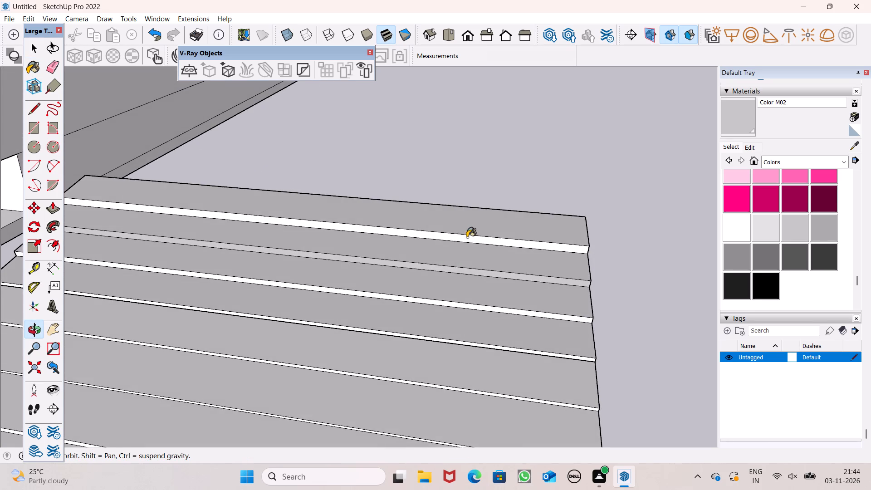
{"action": "left_click", "coordinate": [449, 301]}
{"action": "left_click", "coordinate": [440, 335]}
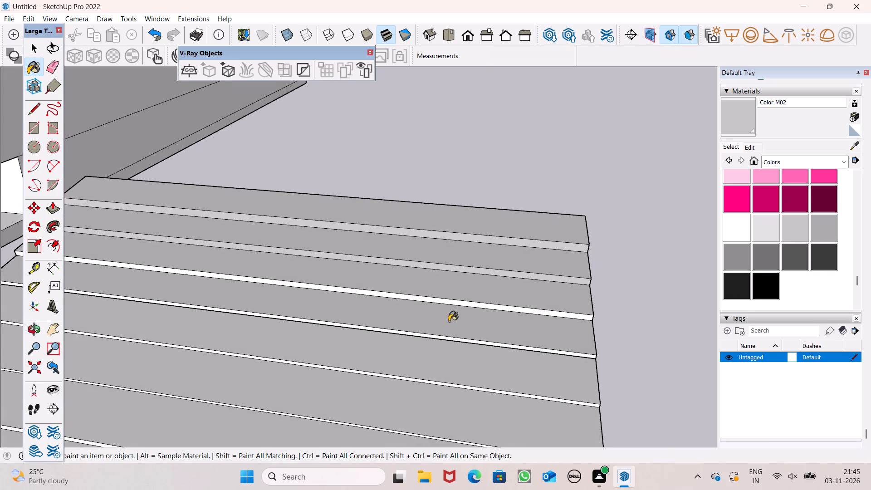
{"action": "middle_click_drag", "start_coordinate": [449, 322], "coordinate": [471, 272]}
{"action": "scroll", "coordinate": [471, 272], "scroll_direction": "up", "scroll_amount": 6}
{"action": "left_click", "coordinate": [469, 272]}
{"action": "left_click", "coordinate": [464, 324]}
Paint the narrow riser faces below the ramp's fifth, sixth and seventh strips with Color M02.
{"action": "scroll", "coordinate": [516, 206], "scroll_direction": "down", "scroll_amount": 5}
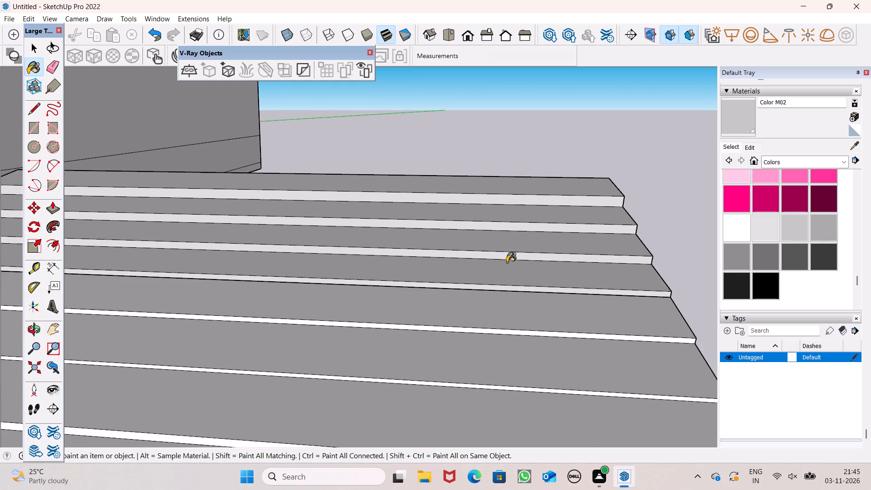
{"action": "scroll", "coordinate": [461, 350], "scroll_direction": "up", "scroll_amount": 6}
{"action": "left_click", "coordinate": [473, 306]}
{"action": "scroll", "coordinate": [494, 253], "scroll_direction": "down", "scroll_amount": 4}
{"action": "scroll", "coordinate": [474, 343], "scroll_direction": "up", "scroll_amount": 5}
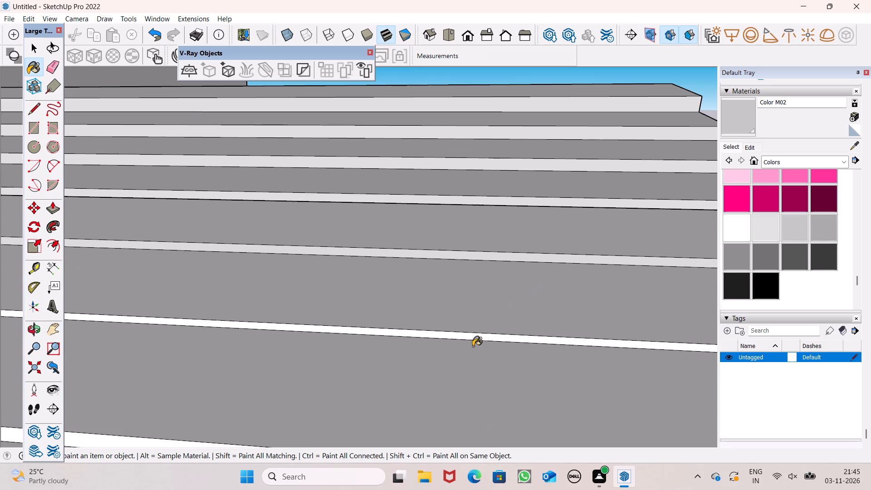
{"action": "left_click", "coordinate": [478, 334]}
{"action": "scroll", "coordinate": [509, 270], "scroll_direction": "down", "scroll_amount": 1}
{"action": "scroll", "coordinate": [509, 270], "scroll_direction": "up", "scroll_amount": 1}
{"action": "scroll", "coordinate": [509, 270], "scroll_direction": "down", "scroll_amount": 4}
{"action": "scroll", "coordinate": [483, 389], "scroll_direction": "up", "scroll_amount": 5}
{"action": "left_click", "coordinate": [480, 392]}
{"action": "scroll", "coordinate": [542, 236], "scroll_direction": "down", "scroll_amount": 8}
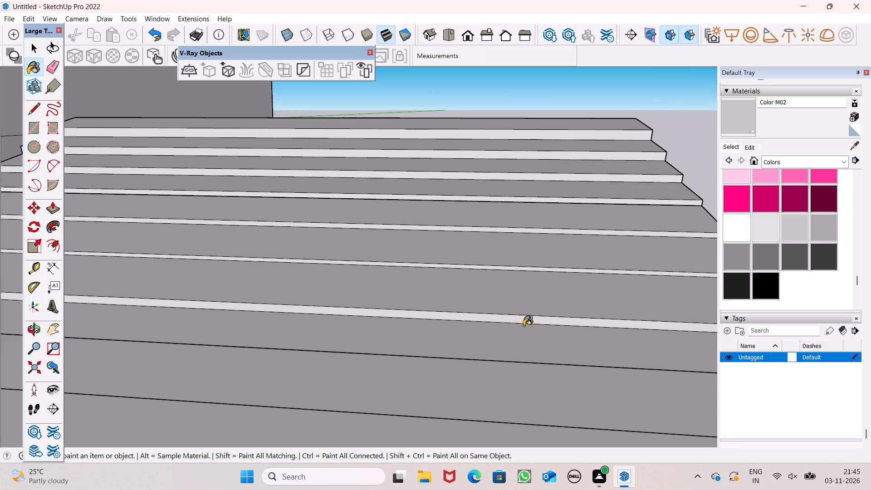
{"action": "scroll", "coordinate": [549, 220], "scroll_direction": "down", "scroll_amount": 6}
{"action": "scroll", "coordinate": [515, 280], "scroll_direction": "down", "scroll_amount": 2}
Paint the ramp's side and back faces with Color M02.
{"action": "middle_click_drag", "start_coordinate": [468, 291], "coordinate": [708, 318]}
{"action": "left_click_drag", "start_coordinate": [294, 303], "coordinate": [294, 295]}
{"action": "middle_click_drag", "start_coordinate": [558, 267], "coordinate": [3, 253]}
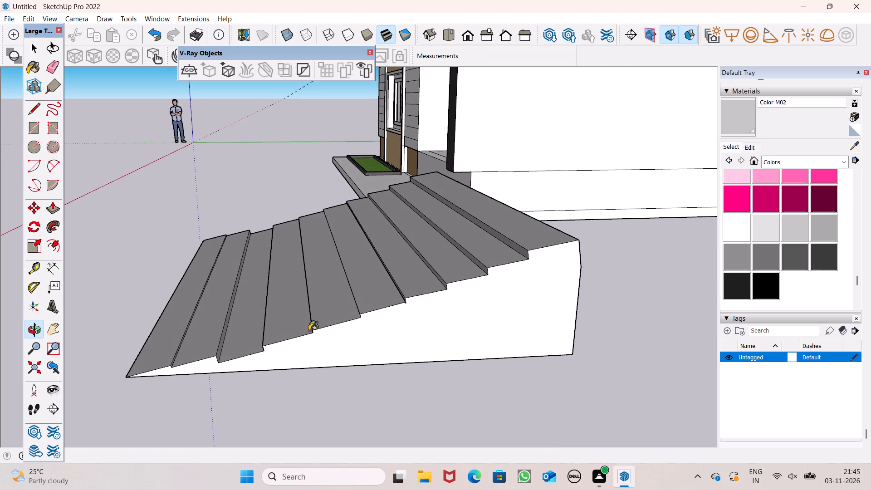
{"action": "left_click", "coordinate": [396, 338]}
{"action": "middle_click_drag", "start_coordinate": [484, 340], "coordinate": [262, 340]}
{"action": "scroll", "coordinate": [262, 340], "scroll_direction": "up", "scroll_amount": 1}
{"action": "left_click", "coordinate": [397, 331]}
{"action": "left_click", "coordinate": [387, 281]}
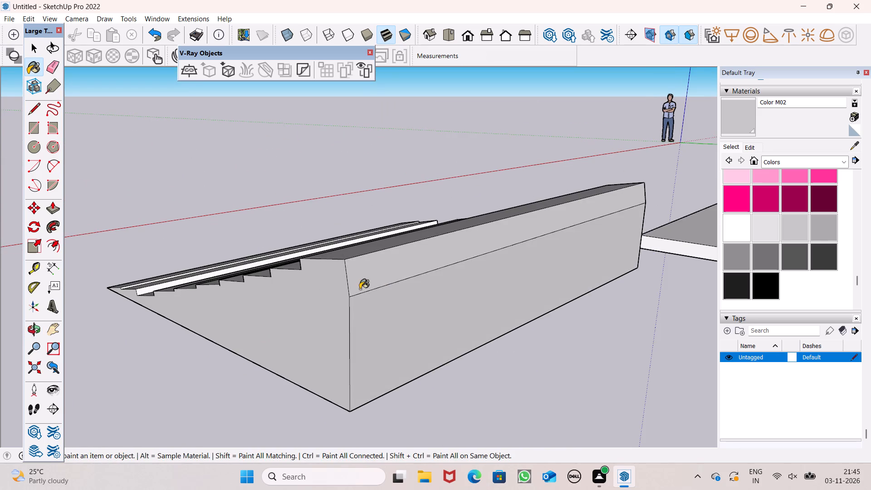
{"action": "middle_click_drag", "start_coordinate": [278, 322], "coordinate": [326, 173]}
{"action": "left_click", "coordinate": [352, 270]}
Select the whole ramp with all its strips and make it a group.
{"action": "middle_click_drag", "start_coordinate": [327, 241], "coordinate": [328, 247]}
{"action": "scroll", "coordinate": [327, 245], "scroll_direction": "down", "scroll_amount": 1}
{"action": "middle_click_drag", "start_coordinate": [324, 249], "coordinate": [619, 349]}
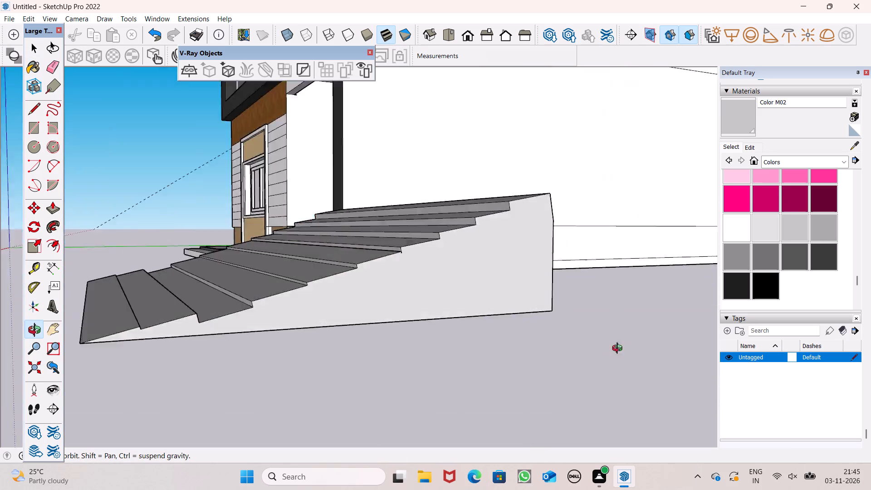
{"action": "middle_click_drag", "start_coordinate": [619, 349], "coordinate": [683, 349]}
{"action": "key", "text": "space"}
{"action": "scroll", "coordinate": [397, 306], "scroll_direction": "down", "scroll_amount": 4}
{"action": "middle_click_drag", "start_coordinate": [221, 356], "coordinate": [479, 402]}
{"action": "triple_click", "coordinate": [377, 350]}
{"action": "double_click", "coordinate": [376, 349]}
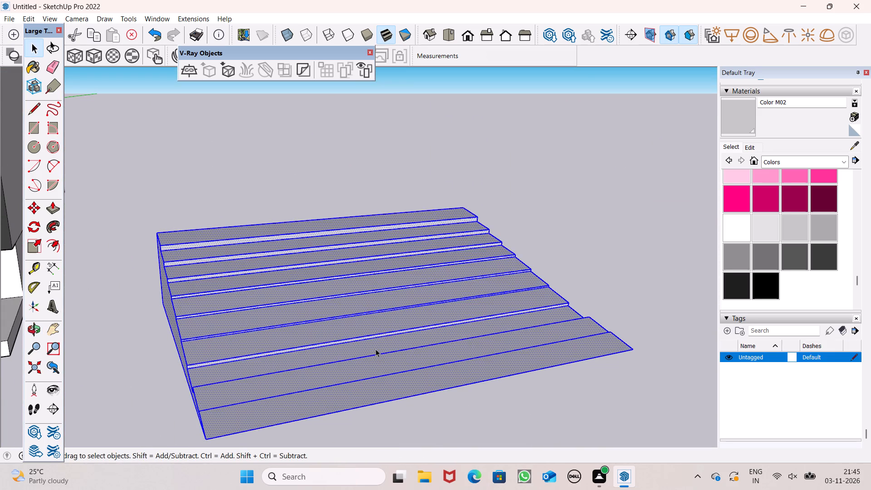
{"action": "right_click", "coordinate": [376, 349]}
{"action": "left_click", "coordinate": [440, 228]}
Move the grouped ramp about 17' 6" across to the house, placing it in front of the carport opening.
{"action": "scroll", "coordinate": [494, 260], "scroll_direction": "down", "scroll_amount": 2}
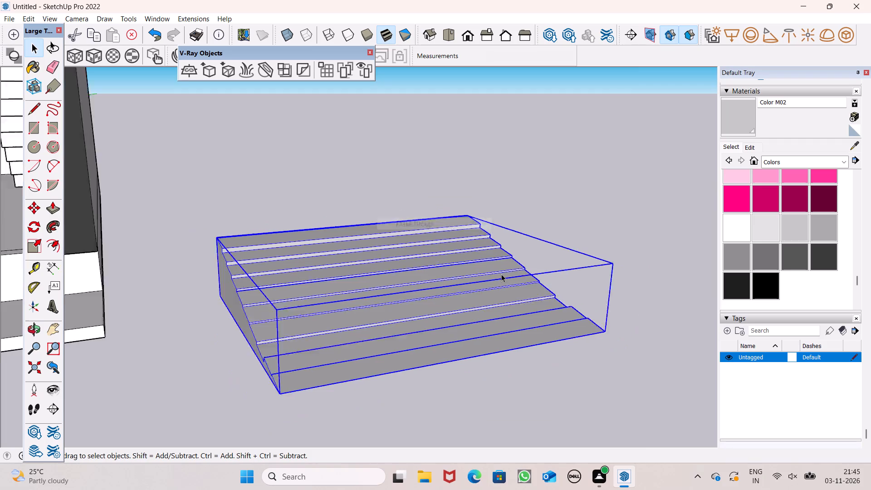
{"action": "scroll", "coordinate": [501, 274], "scroll_direction": "down", "scroll_amount": 11}
{"action": "middle_click_drag", "start_coordinate": [536, 299], "coordinate": [316, 399]}
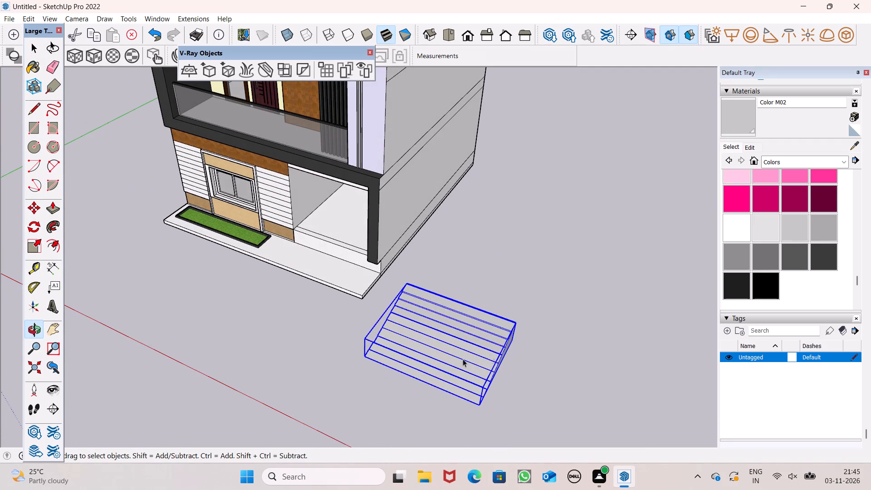
{"action": "key", "text": "m"}
{"action": "key", "text": "Return"}
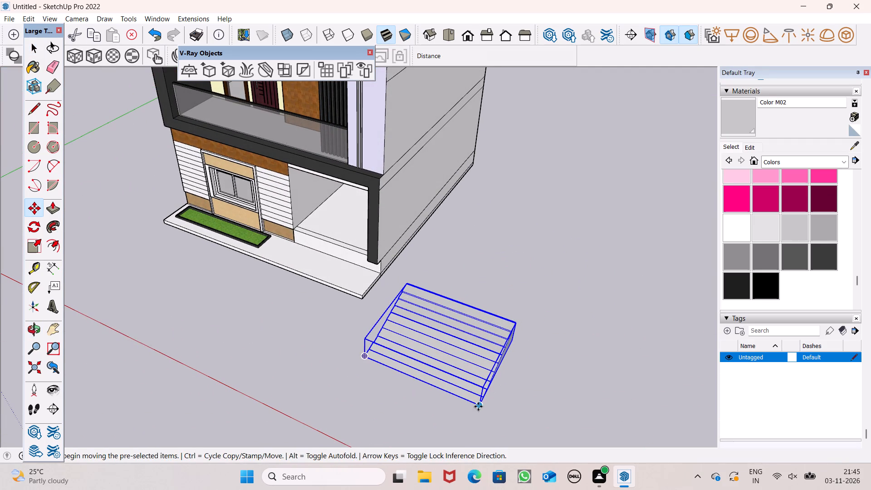
{"action": "left_click_drag", "start_coordinate": [478, 407], "coordinate": [333, 324]}
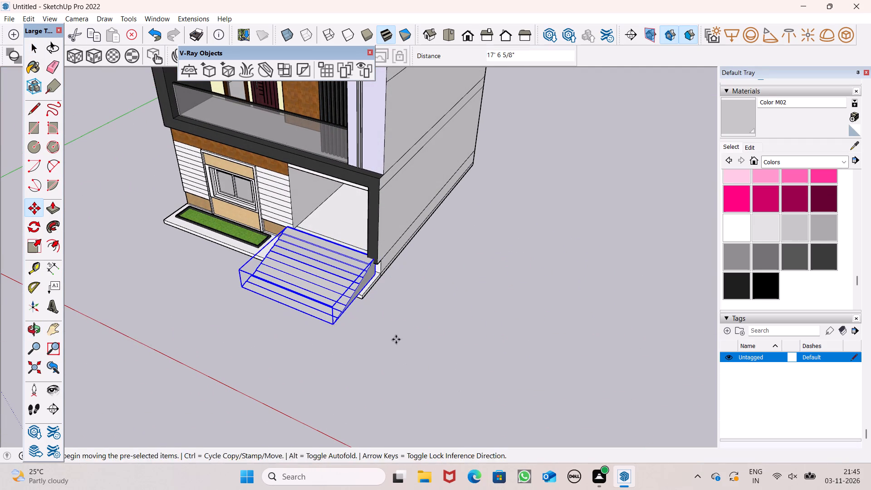
Move the ramp's lower back corner onto the base slab's corner at the house side wall.
{"action": "middle_click_drag", "start_coordinate": [397, 338], "coordinate": [240, 275]}
{"action": "scroll", "coordinate": [240, 285], "scroll_direction": "up", "scroll_amount": 6}
{"action": "middle_click_drag", "start_coordinate": [372, 288], "coordinate": [315, 285]}
{"action": "scroll", "coordinate": [315, 281], "scroll_direction": "up", "scroll_amount": 6}
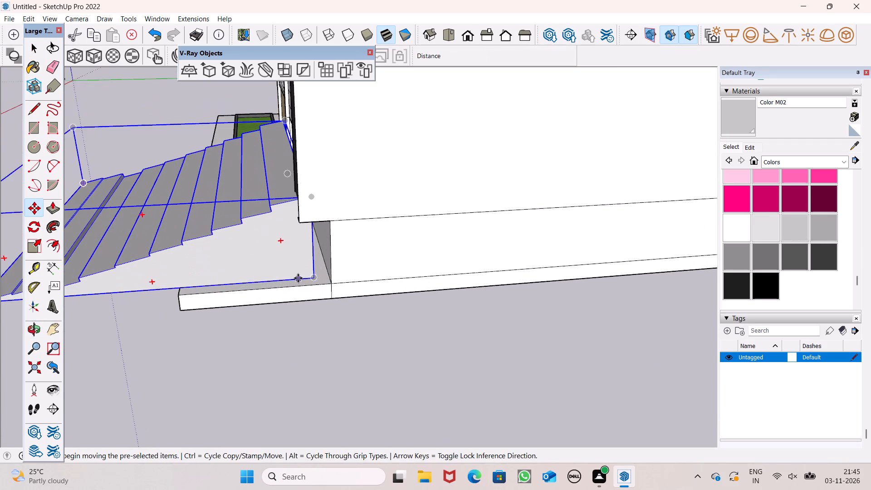
{"action": "scroll", "coordinate": [298, 278], "scroll_direction": "up", "scroll_amount": 2}
{"action": "left_click_drag", "start_coordinate": [315, 277], "coordinate": [332, 287]}
Scale the ramp's height down along the blue axis so its top edge lines up with the carport floor.
{"action": "scroll", "coordinate": [328, 280], "scroll_direction": "down", "scroll_amount": 6}
{"action": "middle_click_drag", "start_coordinate": [315, 303], "coordinate": [644, 389]}
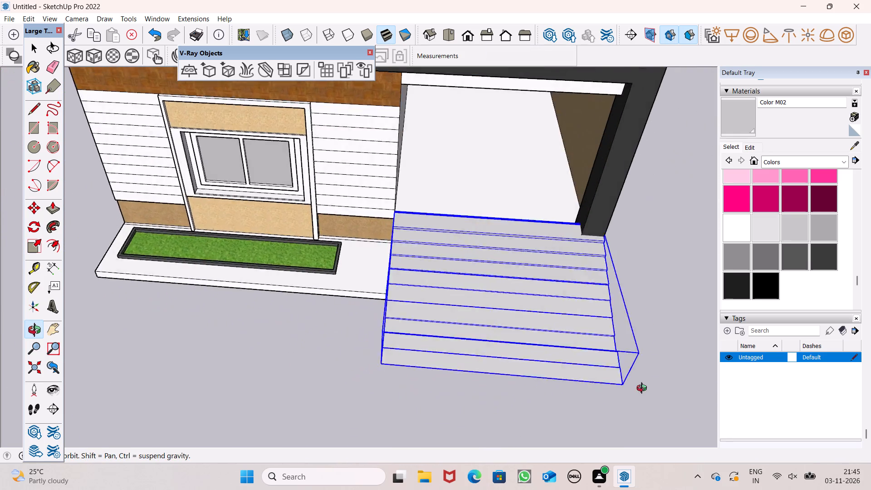
{"action": "middle_click_drag", "start_coordinate": [644, 389], "coordinate": [664, 367]}
{"action": "left_click", "coordinate": [29, 247]}
{"action": "middle_click_drag", "start_coordinate": [333, 260], "coordinate": [400, 321]}
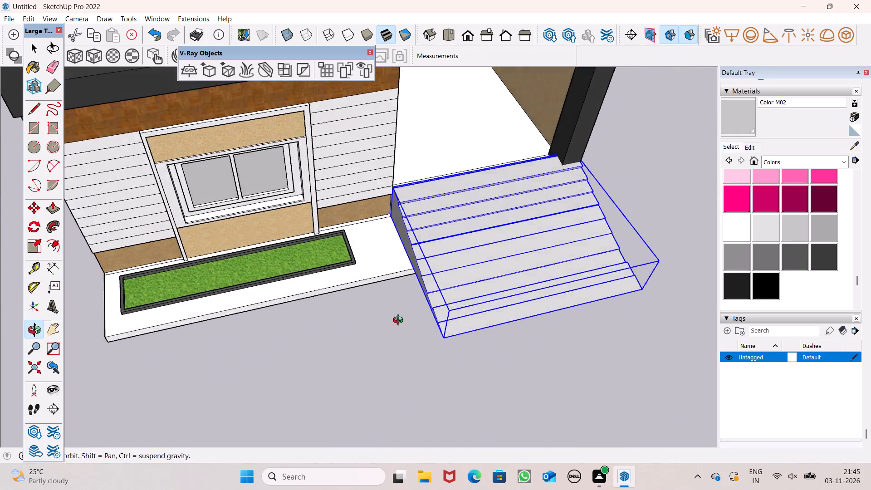
{"action": "middle_click_drag", "start_coordinate": [400, 321], "coordinate": [443, 320]}
{"action": "scroll", "coordinate": [440, 211], "scroll_direction": "up", "scroll_amount": 7}
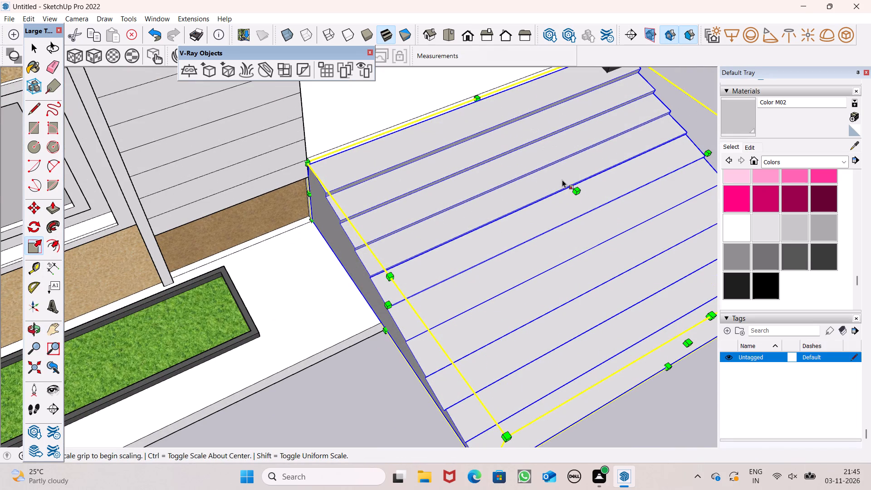
{"action": "left_click_drag", "start_coordinate": [575, 191], "coordinate": [579, 211]}
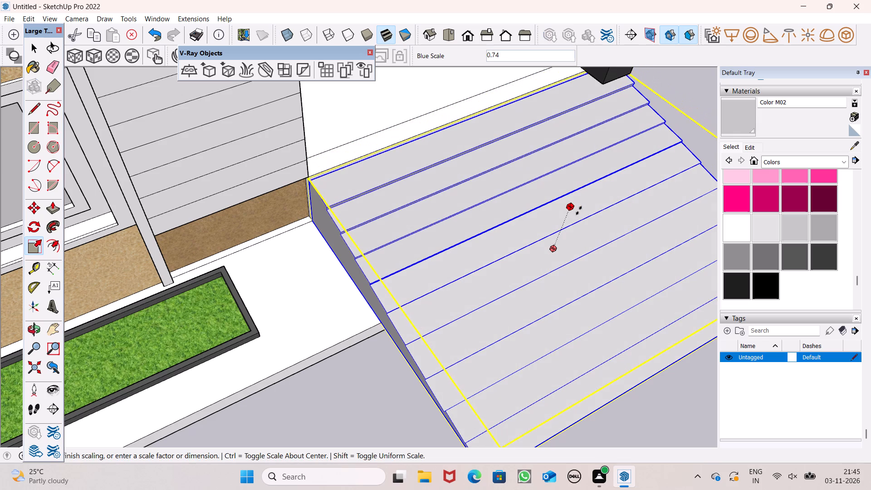
{"action": "left_click_drag", "start_coordinate": [579, 211], "coordinate": [578, 205]}
{"action": "scroll", "coordinate": [335, 219], "scroll_direction": "down", "scroll_amount": 6}
{"action": "scroll", "coordinate": [181, 207], "scroll_direction": "down", "scroll_amount": 6}
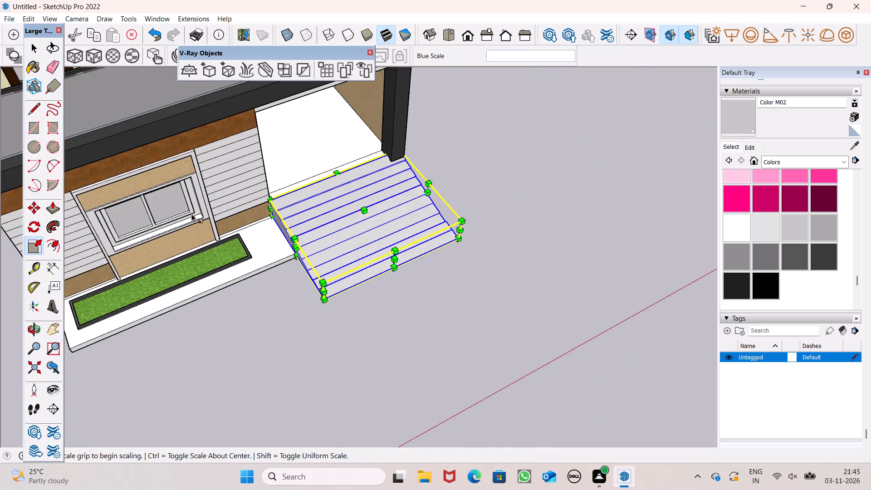
{"action": "middle_click_drag", "start_coordinate": [460, 285], "coordinate": [398, 289]}
{"action": "key", "text": "space"}
{"action": "left_click", "coordinate": [539, 272]}
Push/Pull the base slab's front face outward about 6' 6" so the slab extends beneath the ramp.
{"action": "scroll", "coordinate": [440, 253], "scroll_direction": "down", "scroll_amount": 3}
{"action": "middle_click_drag", "start_coordinate": [448, 311], "coordinate": [455, 222]}
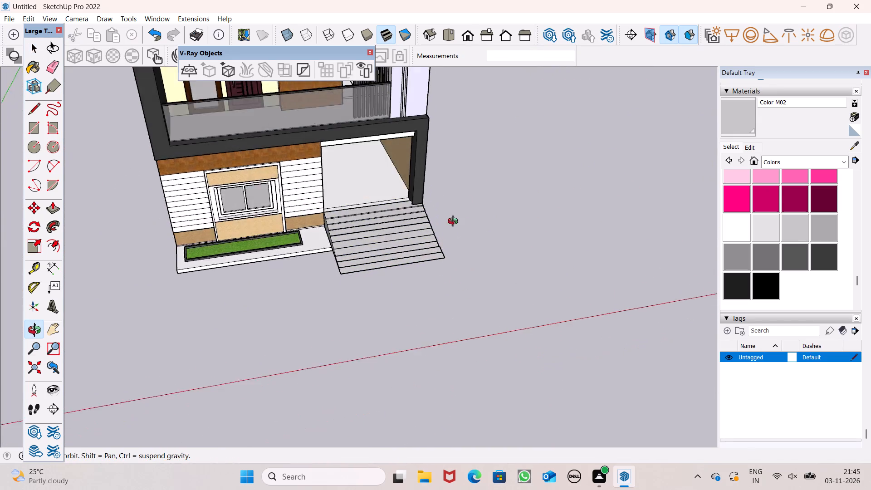
{"action": "middle_click_drag", "start_coordinate": [455, 222], "coordinate": [594, 134]}
{"action": "scroll", "coordinate": [162, 301], "scroll_direction": "down", "scroll_amount": 3}
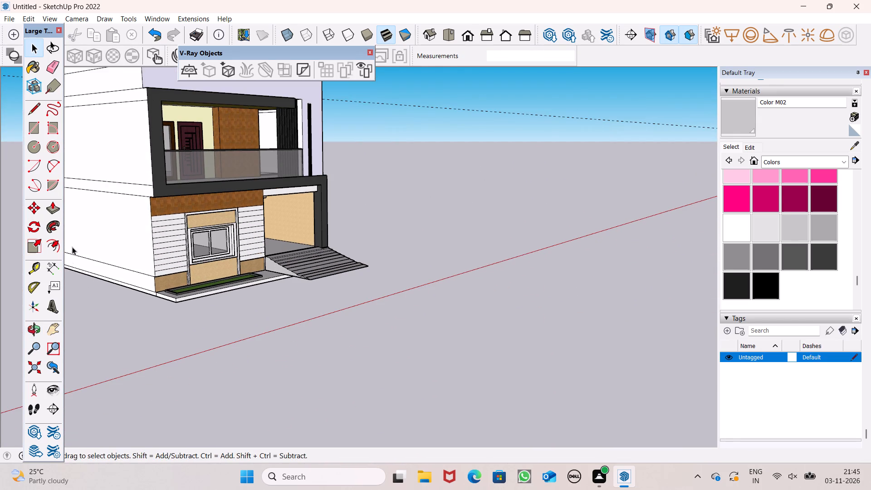
{"action": "left_click", "coordinate": [48, 211]}
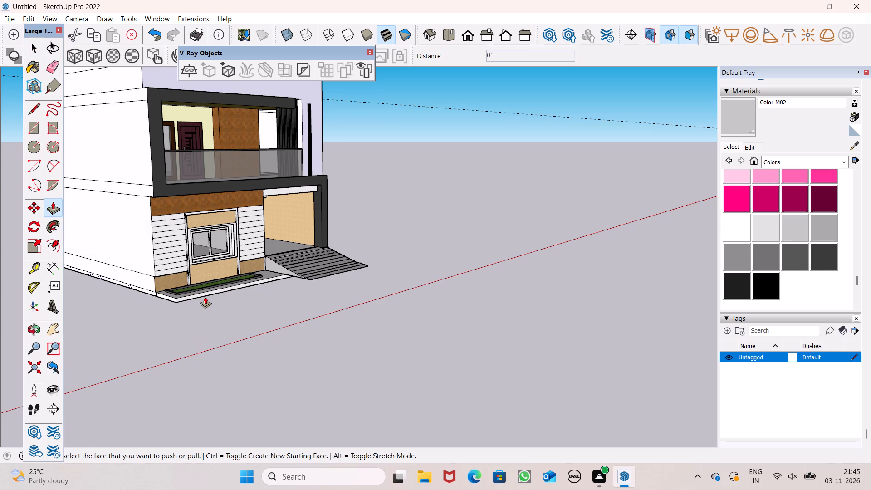
{"action": "left_click_drag", "start_coordinate": [199, 294], "coordinate": [230, 307]}
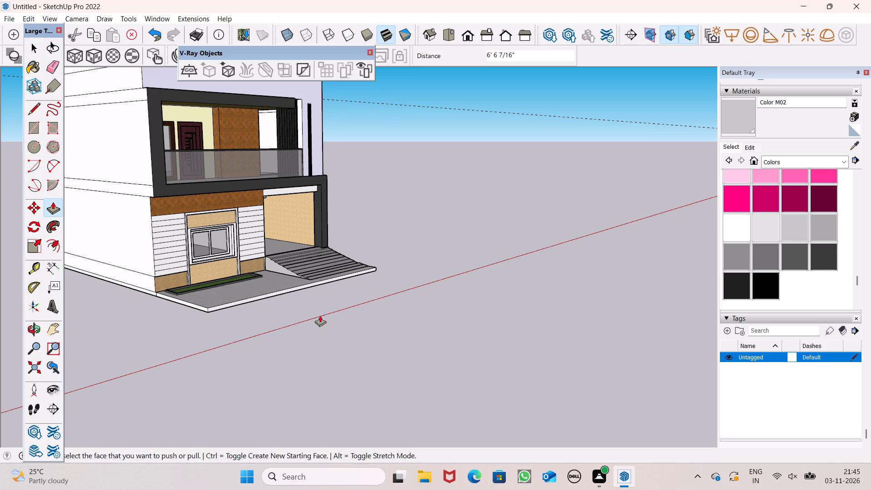
{"action": "middle_click_drag", "start_coordinate": [399, 322], "coordinate": [267, 401]}
{"action": "key", "text": "space"}
Explode the ramp group into its constituent faces and edges.
{"action": "scroll", "coordinate": [503, 304], "scroll_direction": "down", "scroll_amount": 3}
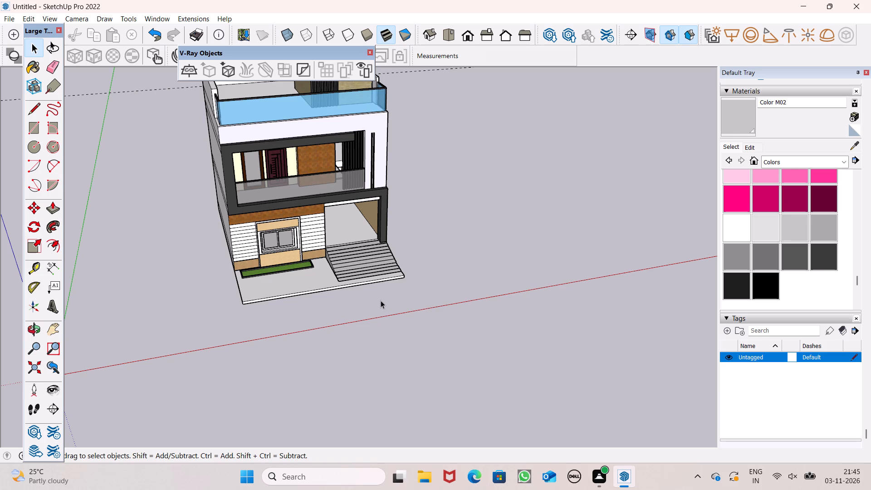
{"action": "scroll", "coordinate": [447, 231], "scroll_direction": "down", "scroll_amount": 2}
{"action": "middle_click_drag", "start_coordinate": [465, 256], "coordinate": [274, 268]}
{"action": "scroll", "coordinate": [340, 235], "scroll_direction": "up", "scroll_amount": 4}
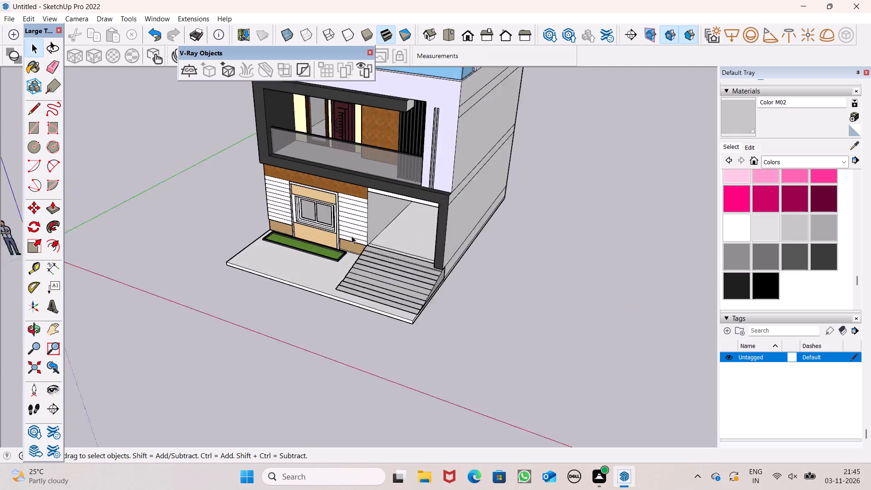
{"action": "scroll", "coordinate": [352, 236], "scroll_direction": "up", "scroll_amount": 3}
{"action": "scroll", "coordinate": [391, 268], "scroll_direction": "up", "scroll_amount": 4}
{"action": "left_click", "coordinate": [393, 288]}
{"action": "right_click", "coordinate": [393, 285]}
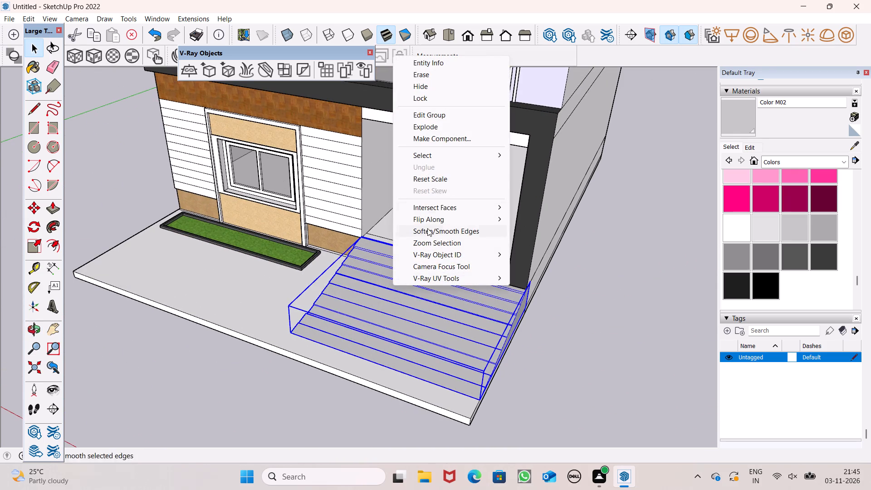
{"action": "left_click", "coordinate": [450, 126]}
{"action": "left_click", "coordinate": [561, 351]}
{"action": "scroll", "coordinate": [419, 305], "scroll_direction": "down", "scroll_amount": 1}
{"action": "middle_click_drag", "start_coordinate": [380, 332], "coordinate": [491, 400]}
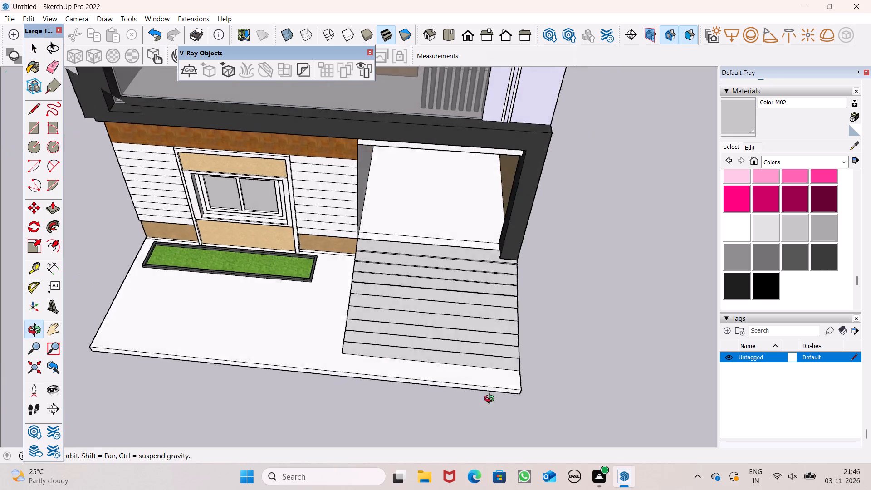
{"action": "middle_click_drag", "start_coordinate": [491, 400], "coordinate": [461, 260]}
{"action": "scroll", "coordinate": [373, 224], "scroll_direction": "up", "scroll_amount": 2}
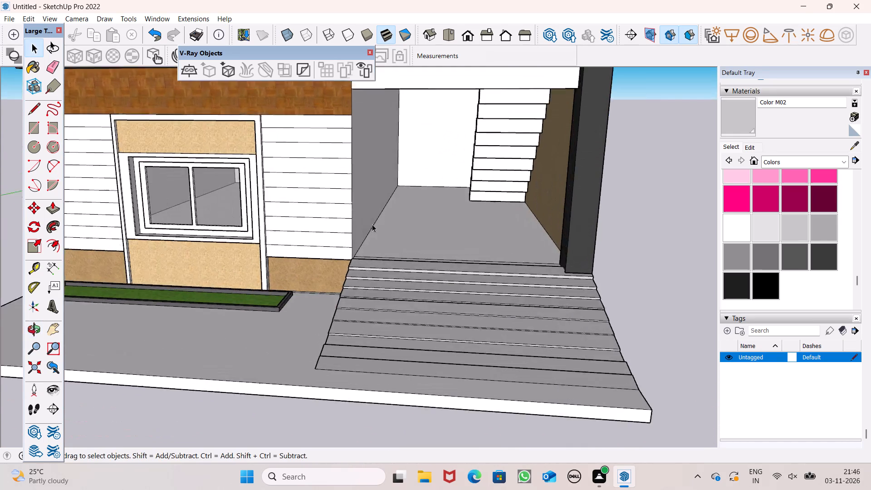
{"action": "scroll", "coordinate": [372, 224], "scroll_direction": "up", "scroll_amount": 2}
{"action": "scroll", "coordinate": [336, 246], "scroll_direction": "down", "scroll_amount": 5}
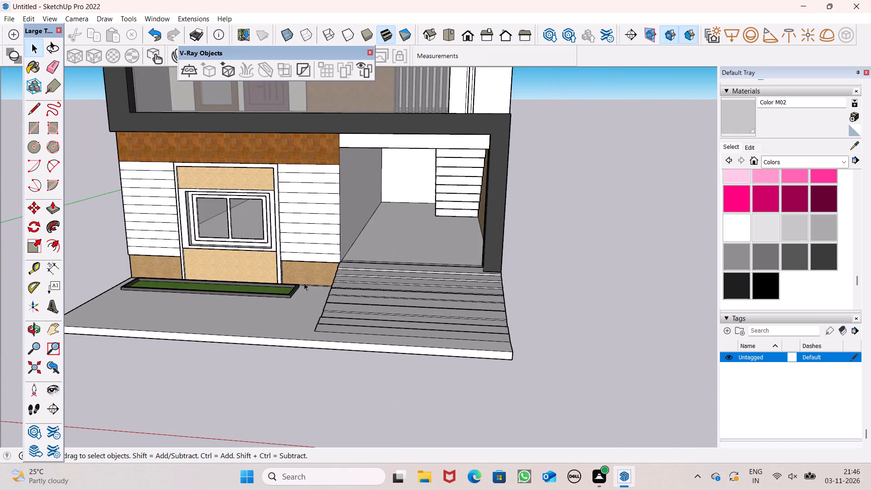
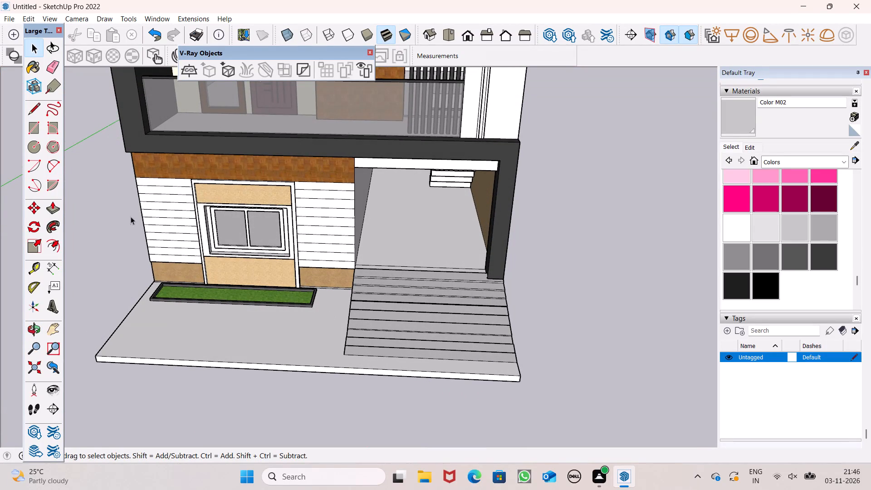
Draw an upright rectangle about 5' 9" high beside the house, in front of the carport side, standing on the ground.
{"action": "left_click", "coordinate": [37, 131]}
{"action": "scroll", "coordinate": [177, 302], "scroll_direction": "down", "scroll_amount": 5}
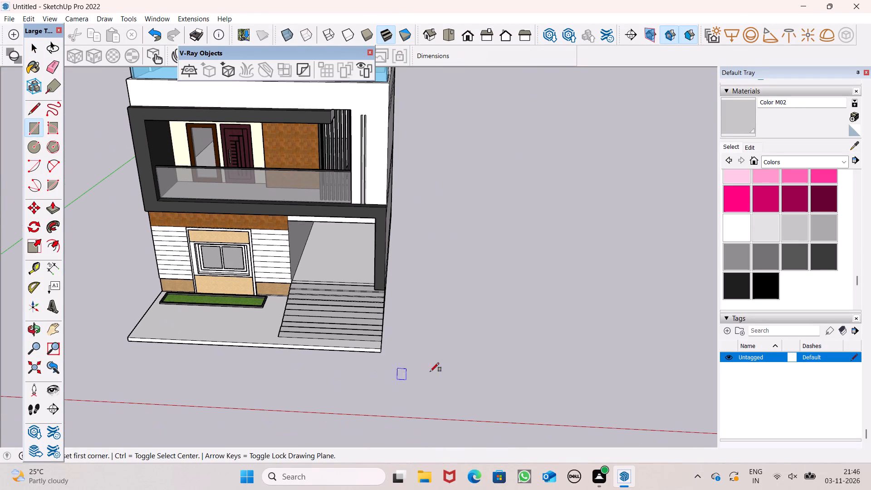
{"action": "middle_click_drag", "start_coordinate": [485, 370], "coordinate": [486, 309]}
{"action": "scroll", "coordinate": [489, 310], "scroll_direction": "up", "scroll_amount": 1}
{"action": "middle_click_drag", "start_coordinate": [448, 391], "coordinate": [453, 368]}
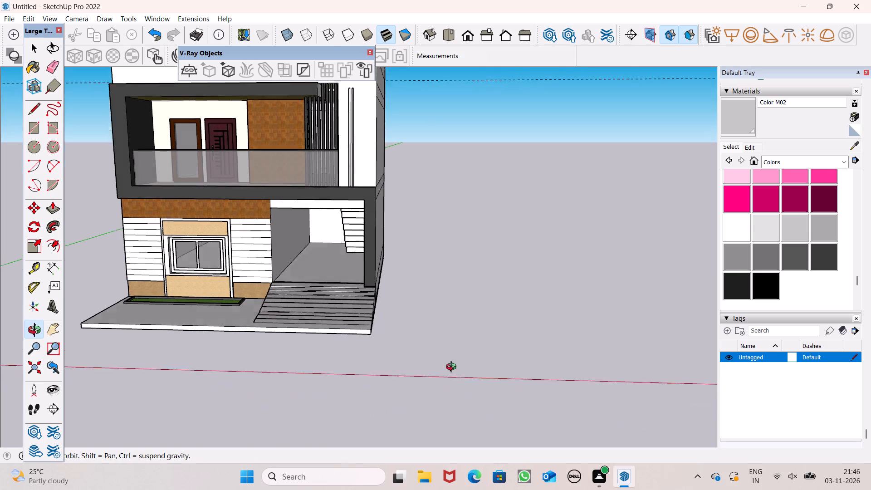
{"action": "middle_click_drag", "start_coordinate": [453, 368], "coordinate": [460, 323]}
{"action": "left_click", "coordinate": [424, 230]}
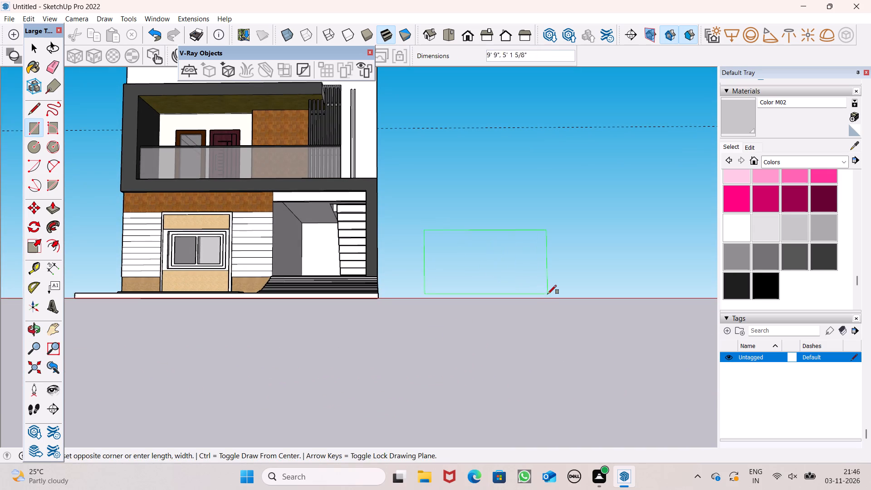
{"action": "left_click", "coordinate": [556, 301]}
{"action": "middle_click_drag", "start_coordinate": [519, 335], "coordinate": [513, 380]}
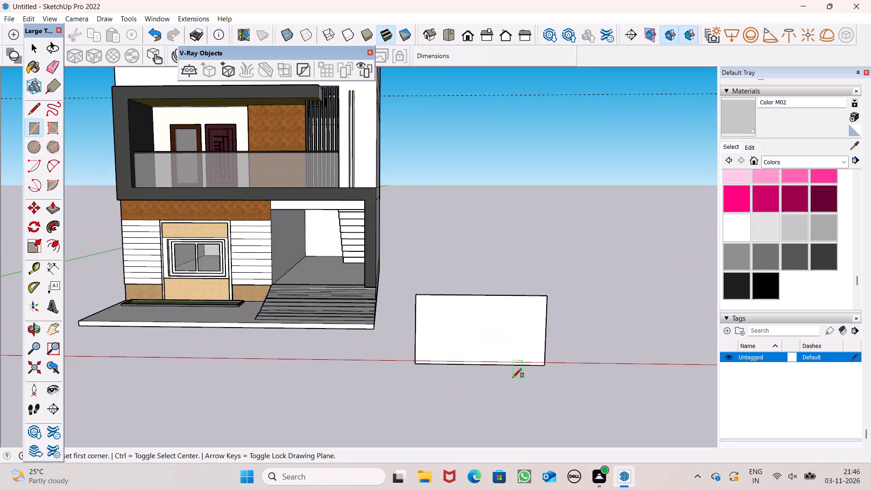
Move the whole rectangle, face and edges, upward off the ground.
{"action": "key", "text": "space"}
{"action": "double_click", "coordinate": [480, 340]}
{"action": "key", "text": "m"}
{"action": "key", "text": "Return"}
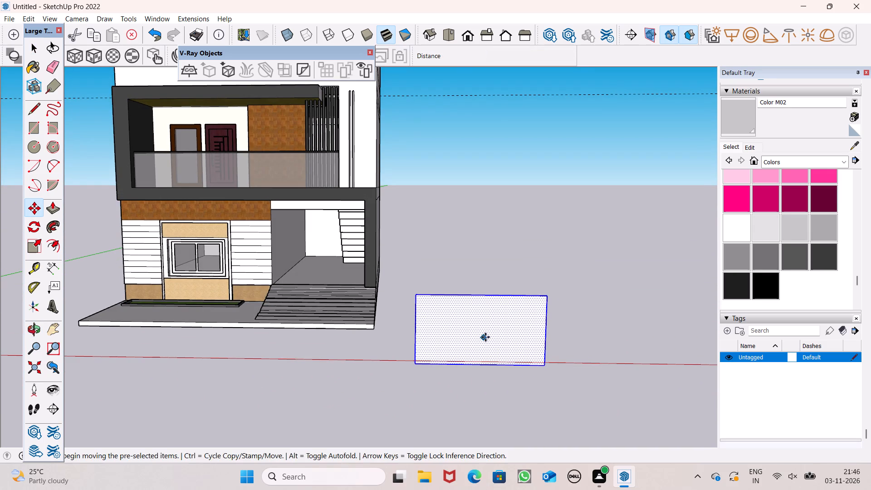
{"action": "left_click_drag", "start_coordinate": [494, 331], "coordinate": [502, 267]}
{"action": "key", "text": "space"}
{"action": "scroll", "coordinate": [463, 329], "scroll_direction": "down", "scroll_amount": 1}
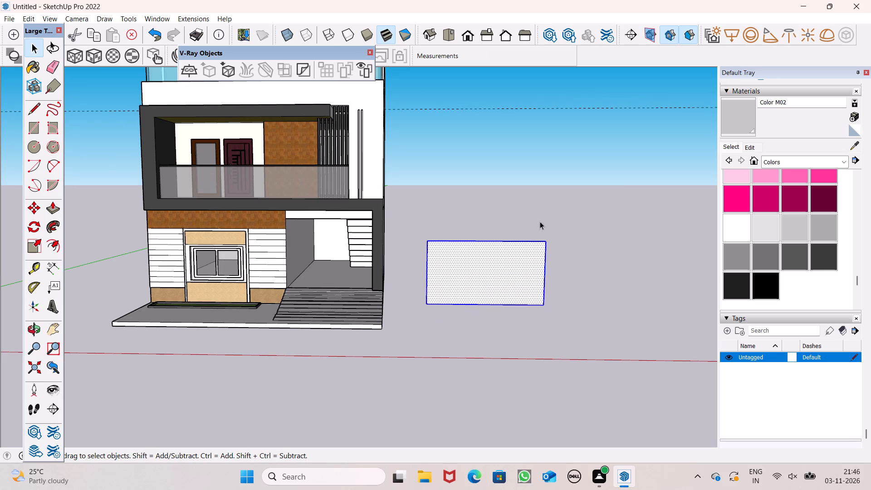
{"action": "scroll", "coordinate": [517, 382], "scroll_direction": "up", "scroll_amount": 1}
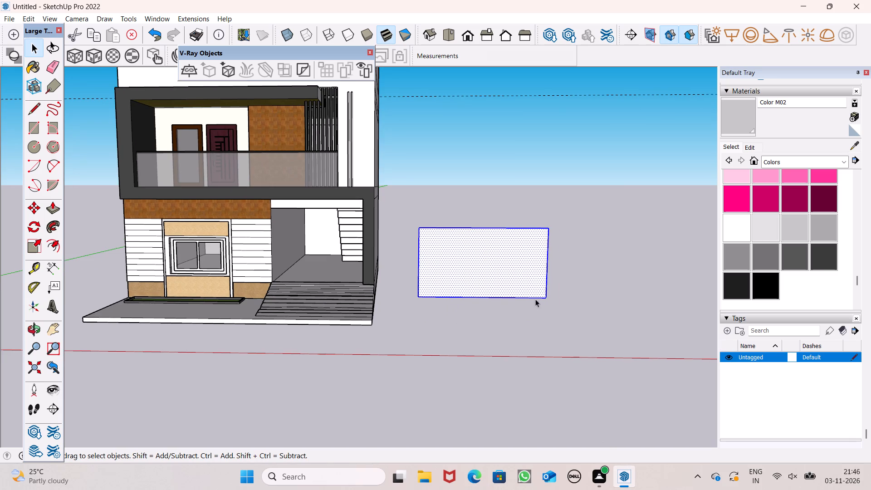
{"action": "key", "text": "space"}
{"action": "left_click", "coordinate": [439, 312]}
Push/Pull the rectangle's back face about 8" toward the house to form a solid panel.
{"action": "scroll", "coordinate": [568, 194], "scroll_direction": "down", "scroll_amount": 1}
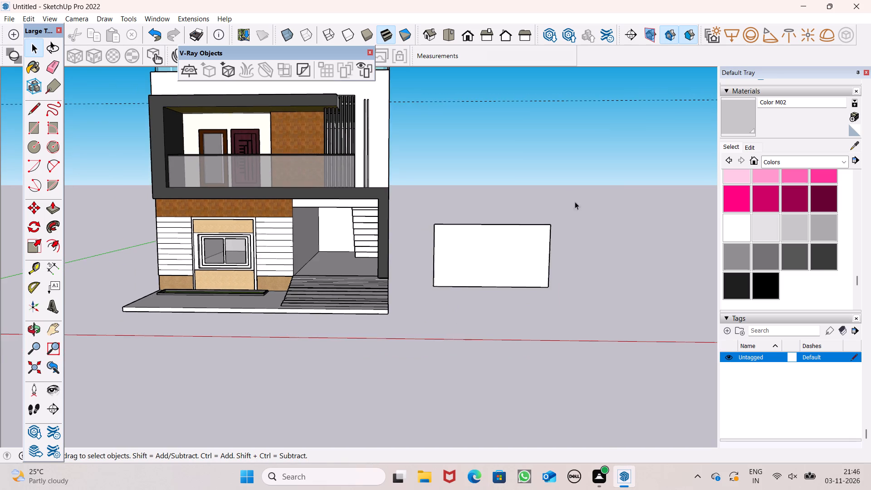
{"action": "middle_click_drag", "start_coordinate": [569, 255], "coordinate": [161, 336]}
{"action": "left_click", "coordinate": [48, 215]}
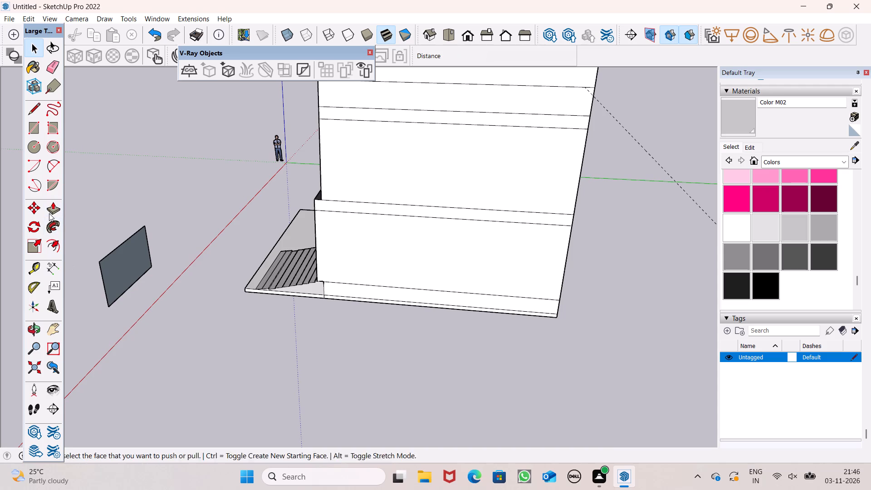
{"action": "scroll", "coordinate": [95, 289], "scroll_direction": "up", "scroll_amount": 9}
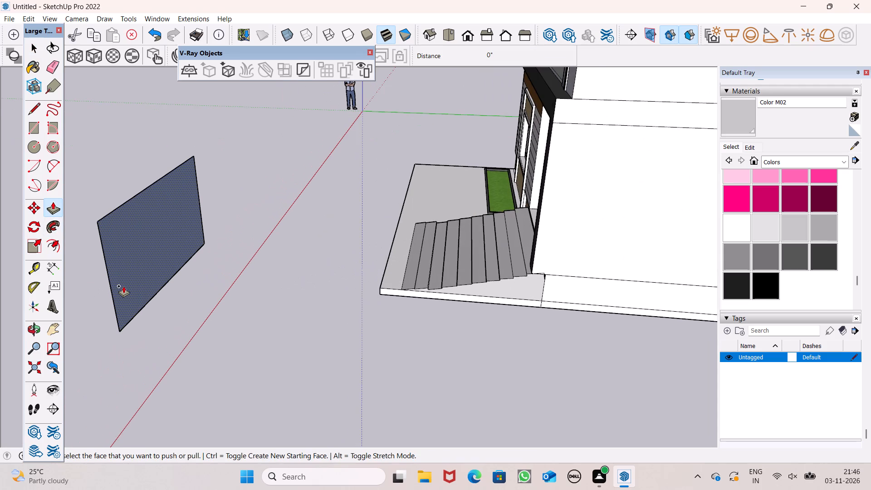
{"action": "left_click_drag", "start_coordinate": [123, 286], "coordinate": [137, 297]}
{"action": "left_click_drag", "start_coordinate": [132, 298], "coordinate": [137, 292]}
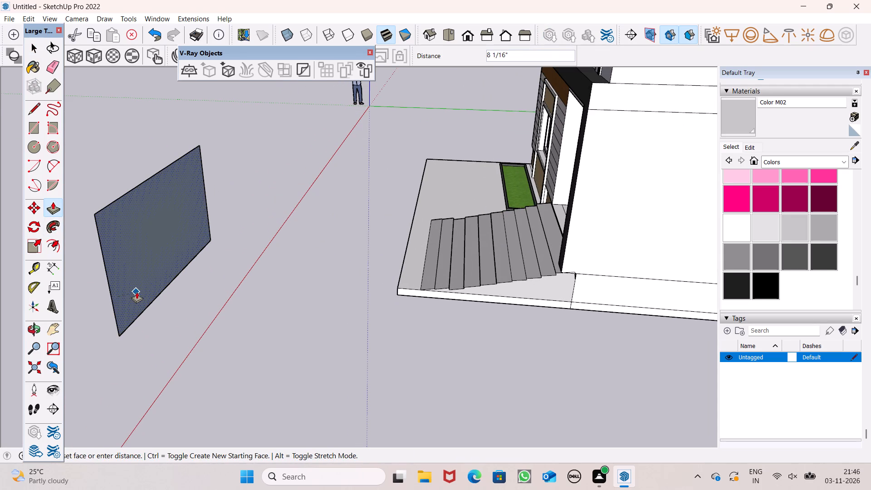
{"action": "left_click_drag", "start_coordinate": [137, 292], "coordinate": [138, 292]}
{"action": "key", "text": "ctrl+z"}
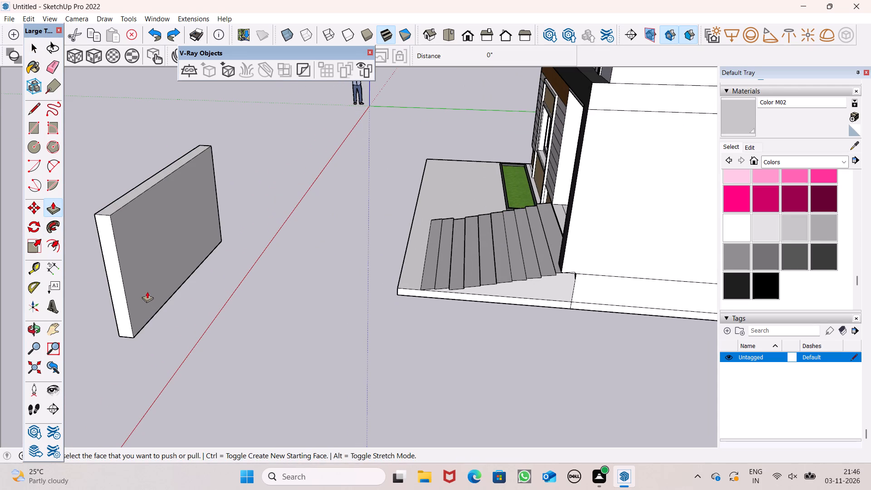
{"action": "left_click", "coordinate": [145, 285]}
{"action": "middle_click_drag", "start_coordinate": [154, 362], "coordinate": [259, 388]}
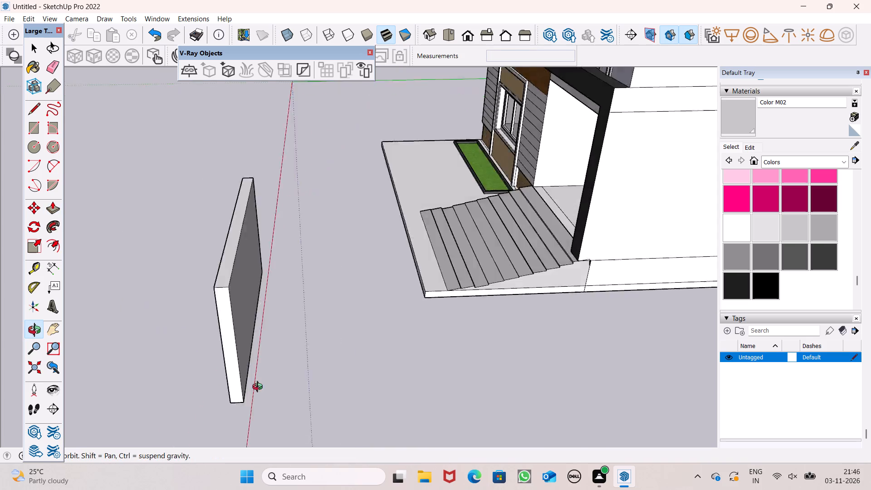
{"action": "middle_click_drag", "start_coordinate": [259, 388], "coordinate": [420, 385]}
{"action": "key", "text": "space"}
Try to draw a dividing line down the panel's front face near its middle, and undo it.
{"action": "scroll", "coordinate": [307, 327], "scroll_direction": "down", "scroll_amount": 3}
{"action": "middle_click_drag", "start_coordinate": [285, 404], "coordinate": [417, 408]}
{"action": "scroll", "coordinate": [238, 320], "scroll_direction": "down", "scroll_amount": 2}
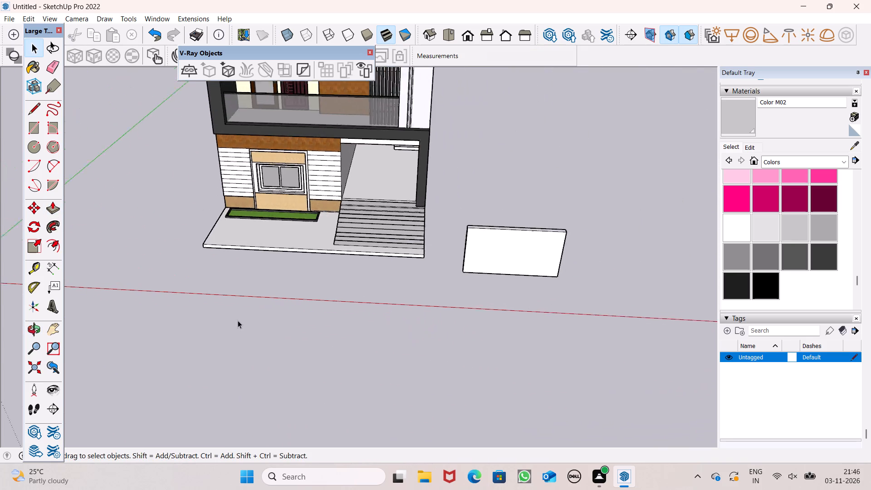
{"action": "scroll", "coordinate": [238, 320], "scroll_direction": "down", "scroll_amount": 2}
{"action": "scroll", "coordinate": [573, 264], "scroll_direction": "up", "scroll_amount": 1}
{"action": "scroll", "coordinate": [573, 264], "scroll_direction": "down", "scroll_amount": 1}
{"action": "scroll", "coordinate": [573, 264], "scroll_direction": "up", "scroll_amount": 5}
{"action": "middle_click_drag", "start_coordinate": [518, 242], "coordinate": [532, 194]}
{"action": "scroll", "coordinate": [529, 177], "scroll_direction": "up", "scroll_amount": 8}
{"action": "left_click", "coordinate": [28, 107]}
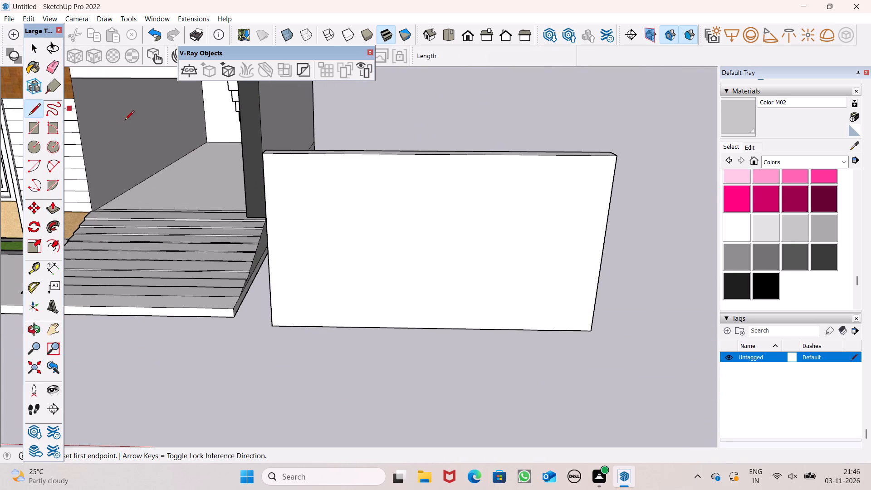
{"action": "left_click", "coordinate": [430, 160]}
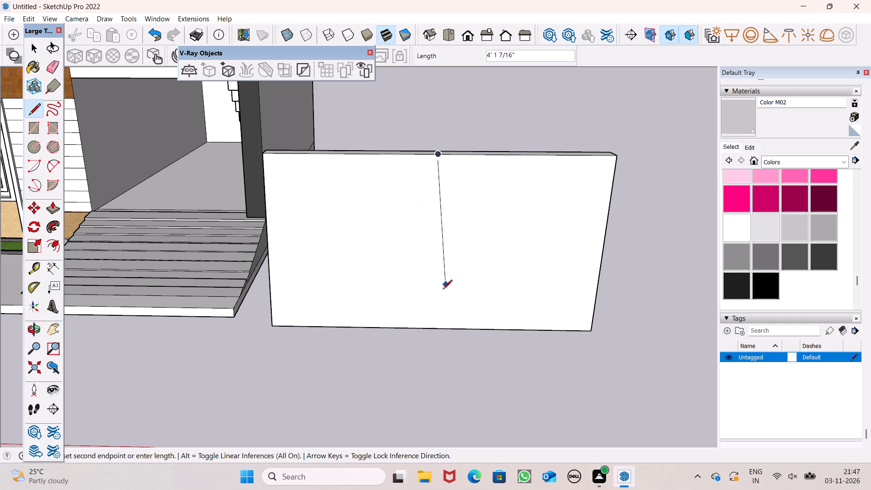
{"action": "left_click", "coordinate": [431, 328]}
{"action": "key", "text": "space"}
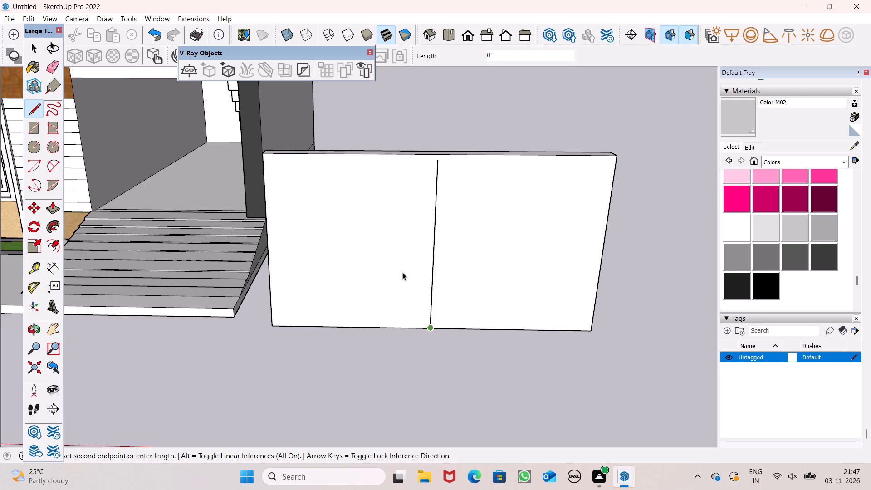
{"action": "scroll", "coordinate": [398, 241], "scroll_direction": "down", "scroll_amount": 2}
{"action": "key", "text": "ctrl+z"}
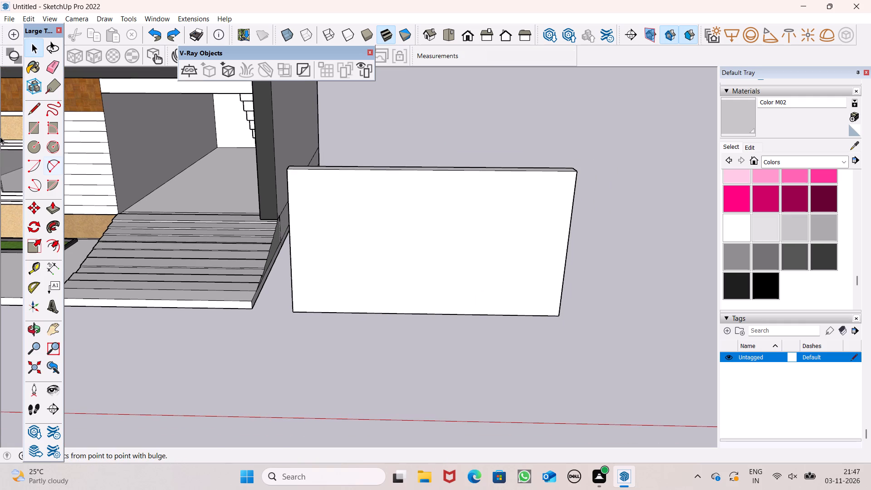
Draw a vertical line about 5' 8 9/16" long down the panel's front face near its middle, from top edge to bottom edge.
{"action": "left_click", "coordinate": [36, 108]}
{"action": "scroll", "coordinate": [343, 195], "scroll_direction": "up", "scroll_amount": 2}
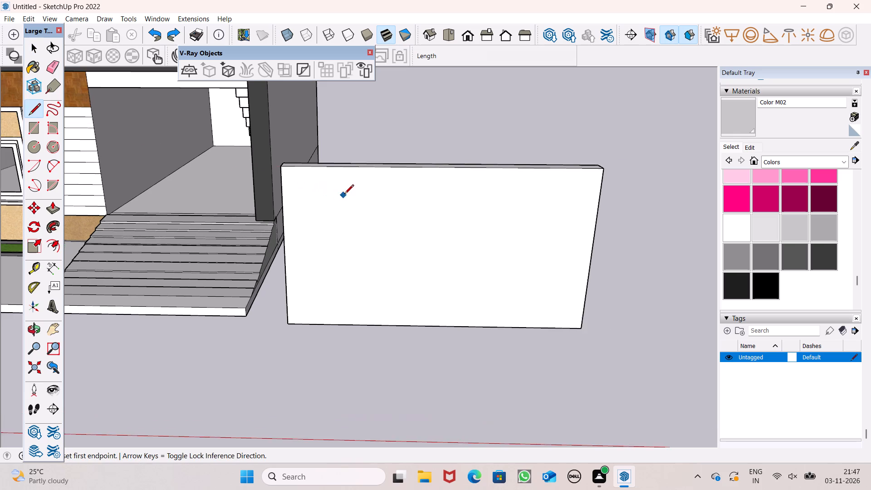
{"action": "left_click", "coordinate": [434, 165]}
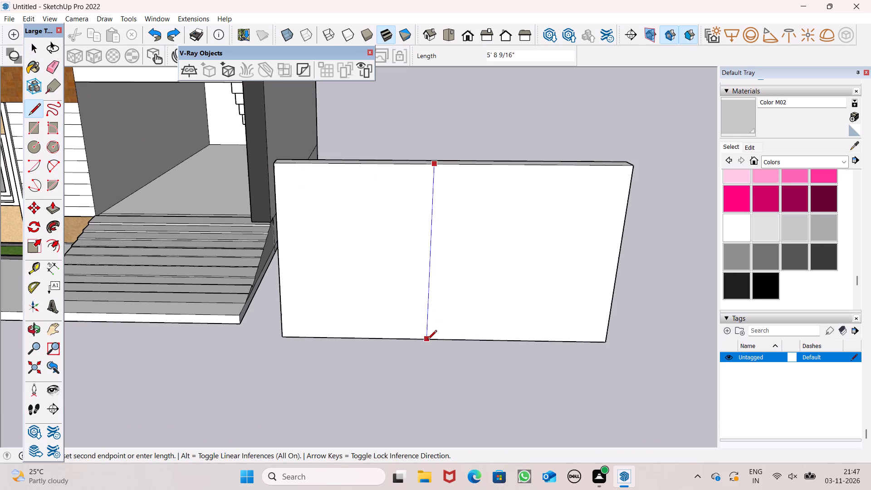
{"action": "left_click_drag", "start_coordinate": [426, 340], "coordinate": [424, 336]}
{"action": "key", "text": "space"}
Push/Pull the panel's back face inward about 3 5/8" to reduce its thickness.
{"action": "scroll", "coordinate": [410, 223], "scroll_direction": "down", "scroll_amount": 5}
{"action": "middle_click_drag", "start_coordinate": [675, 319], "coordinate": [304, 415]}
{"action": "scroll", "coordinate": [322, 343], "scroll_direction": "down", "scroll_amount": 4}
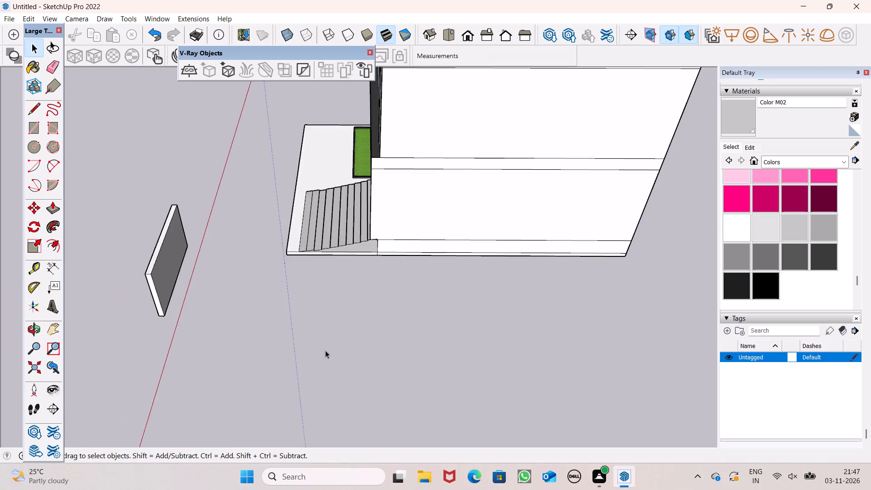
{"action": "scroll", "coordinate": [325, 350], "scroll_direction": "down", "scroll_amount": 1}
{"action": "scroll", "coordinate": [167, 288], "scroll_direction": "up", "scroll_amount": 7}
{"action": "left_click", "coordinate": [51, 209]}
{"action": "scroll", "coordinate": [206, 315], "scroll_direction": "up", "scroll_amount": 4}
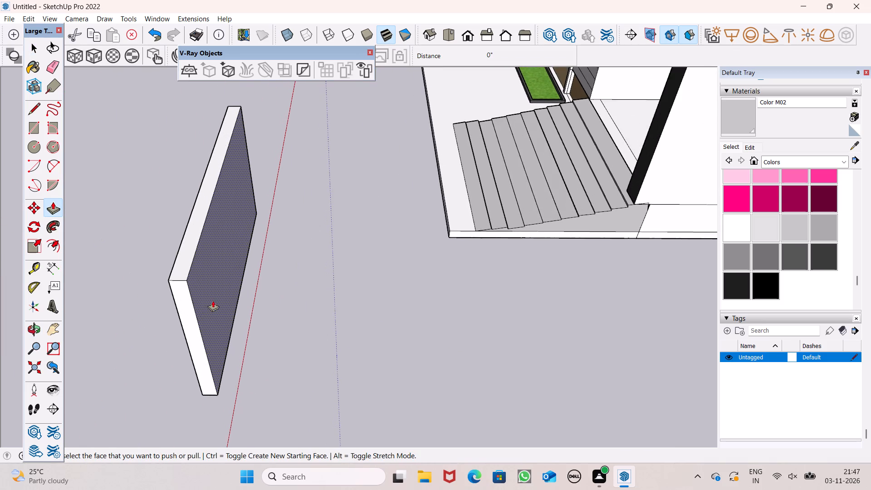
{"action": "left_click_drag", "start_coordinate": [215, 298], "coordinate": [206, 296]}
{"action": "middle_click_drag", "start_coordinate": [327, 390], "coordinate": [382, 405]}
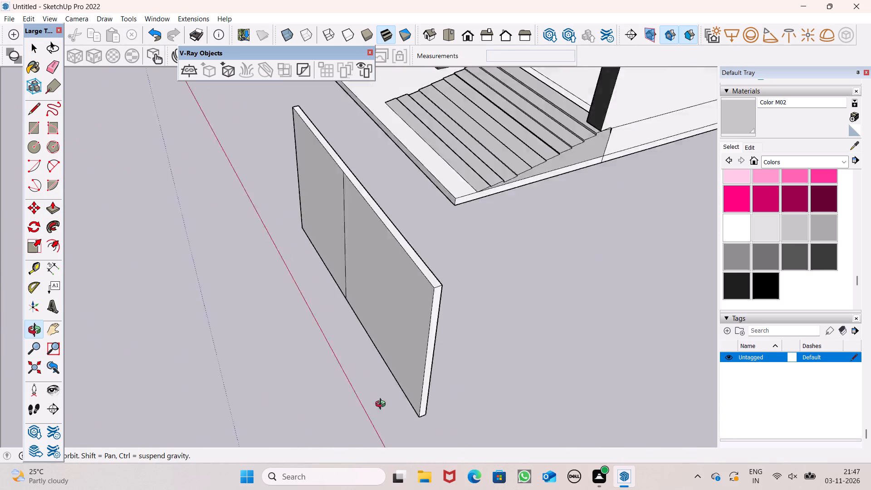
{"action": "middle_click_drag", "start_coordinate": [382, 405], "coordinate": [250, 415]}
{"action": "scroll", "coordinate": [257, 288], "scroll_direction": "down", "scroll_amount": 6}
{"action": "scroll", "coordinate": [135, 266], "scroll_direction": "up", "scroll_amount": 7}
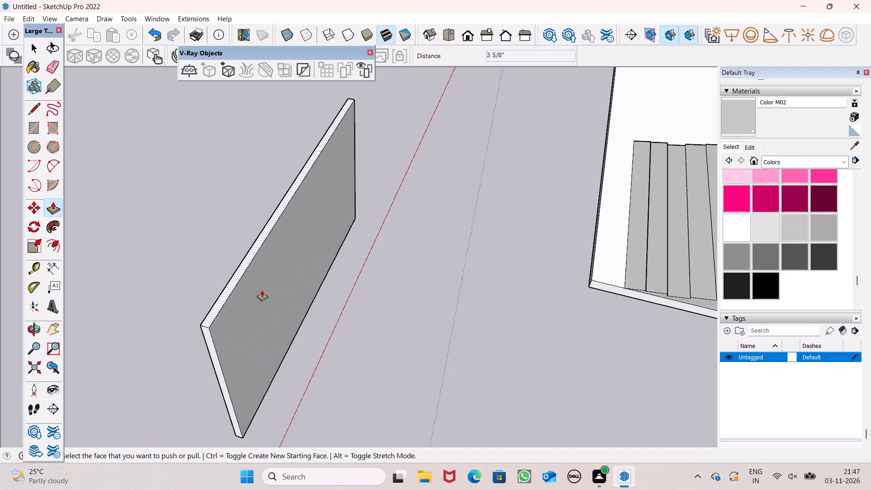
{"action": "left_click", "coordinate": [262, 290]}
{"action": "key", "text": "space"}
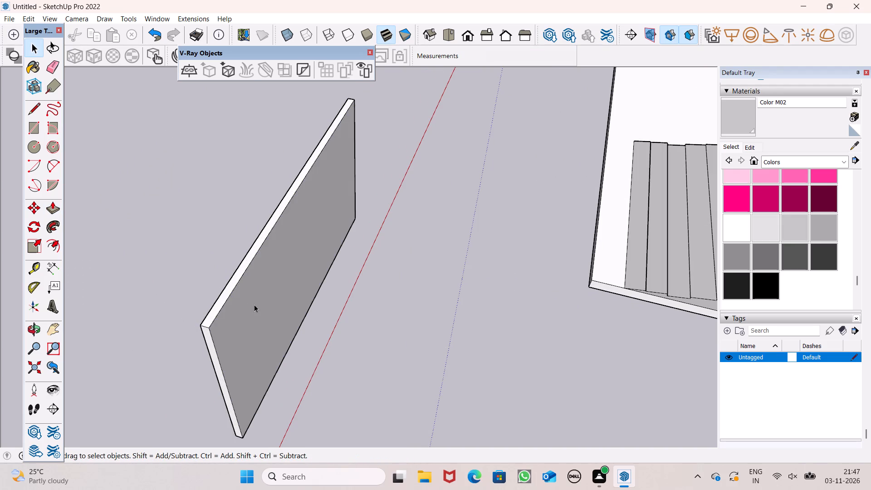
Push/Pull the panel's back face further inward to leave only a thin sheet.
{"action": "left_click", "coordinate": [54, 214]}
{"action": "scroll", "coordinate": [231, 259], "scroll_direction": "up", "scroll_amount": 5}
{"action": "left_click_drag", "start_coordinate": [387, 331], "coordinate": [386, 332]}
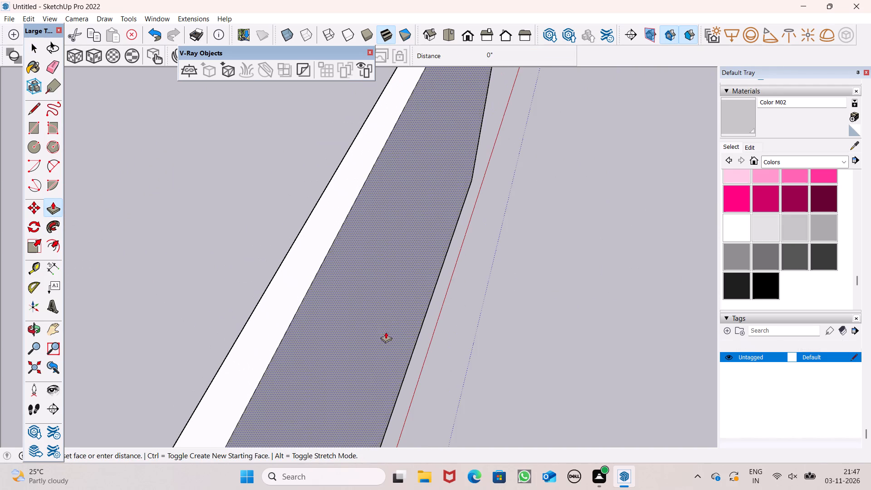
{"action": "left_click_drag", "start_coordinate": [386, 332], "coordinate": [374, 328]}
{"action": "key", "text": "space"}
Copy the vertical dividing line about 1 11/16" sideways across the panel's front face along the red axis.
{"action": "scroll", "coordinate": [212, 264], "scroll_direction": "down", "scroll_amount": 3}
{"action": "middle_click_drag", "start_coordinate": [228, 325], "coordinate": [455, 311]}
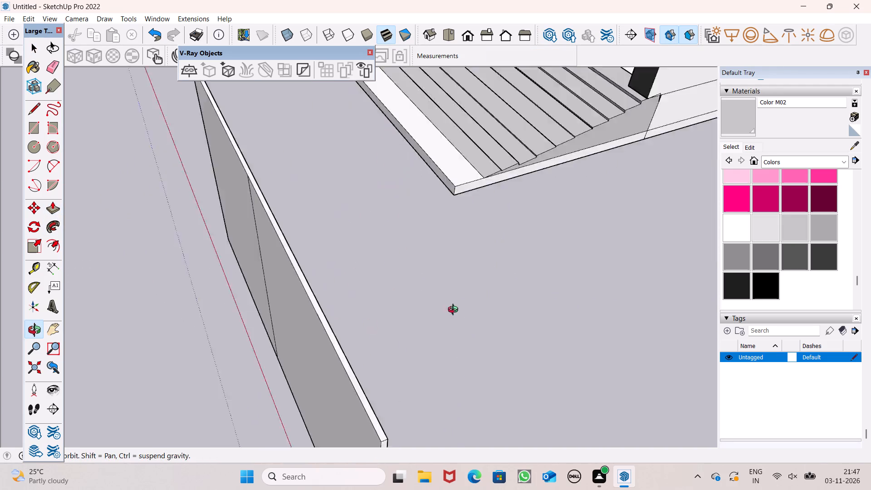
{"action": "middle_click_drag", "start_coordinate": [455, 311], "coordinate": [651, 257]}
{"action": "scroll", "coordinate": [541, 269], "scroll_direction": "down", "scroll_amount": 4}
{"action": "middle_click_drag", "start_coordinate": [425, 275], "coordinate": [480, 259]}
{"action": "scroll", "coordinate": [388, 264], "scroll_direction": "down", "scroll_amount": 1}
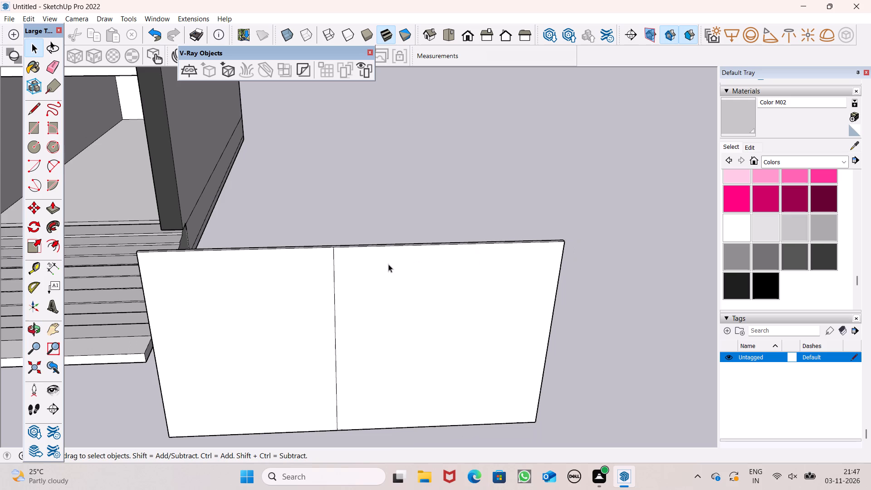
{"action": "middle_click_drag", "start_coordinate": [416, 272], "coordinate": [369, 307]}
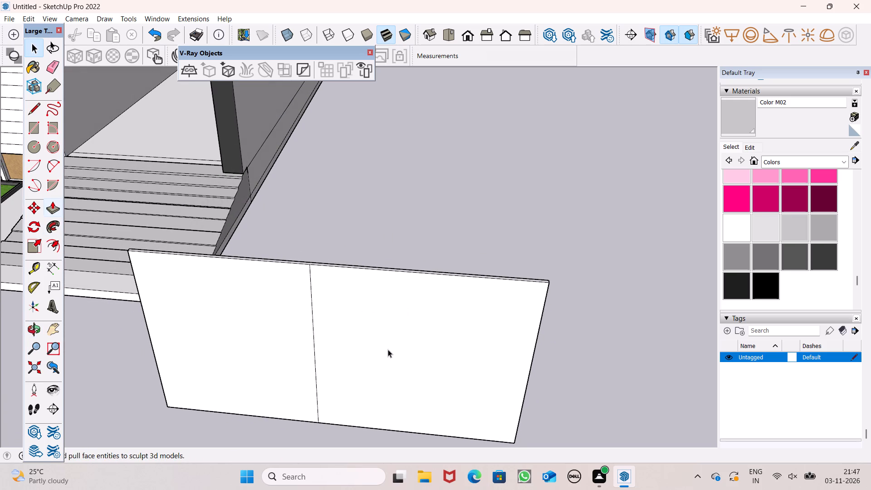
{"action": "middle_click_drag", "start_coordinate": [388, 349], "coordinate": [400, 325]}
{"action": "scroll", "coordinate": [318, 293], "scroll_direction": "up", "scroll_amount": 5}
{"action": "left_click", "coordinate": [316, 283]}
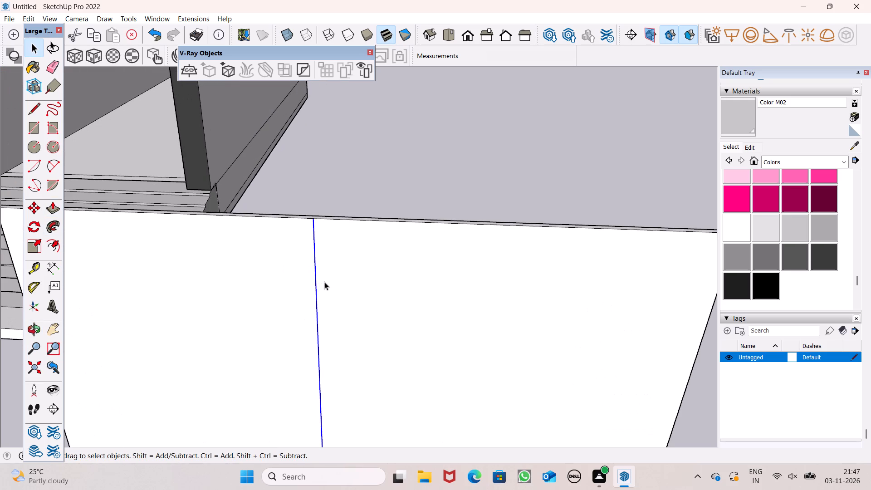
{"action": "key", "text": "m"}
{"action": "key", "text": "Return"}
{"action": "scroll", "coordinate": [352, 278], "scroll_direction": "up", "scroll_amount": 3}
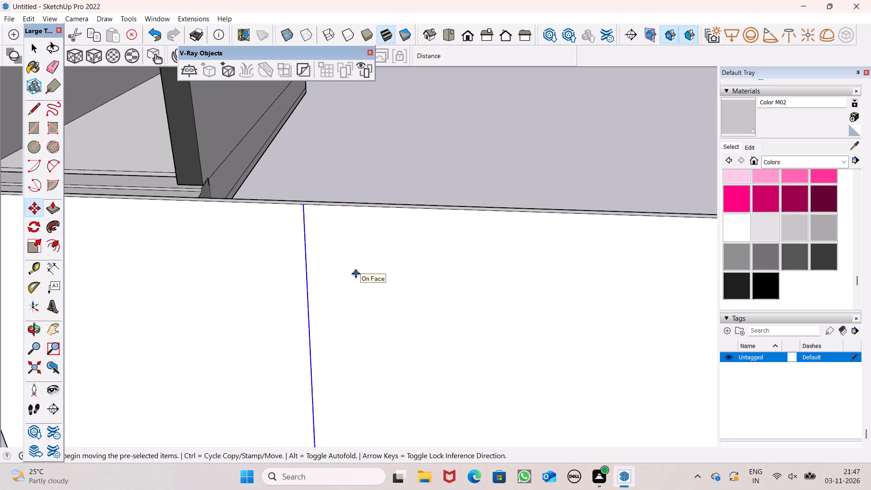
{"action": "left_click", "coordinate": [302, 250]}
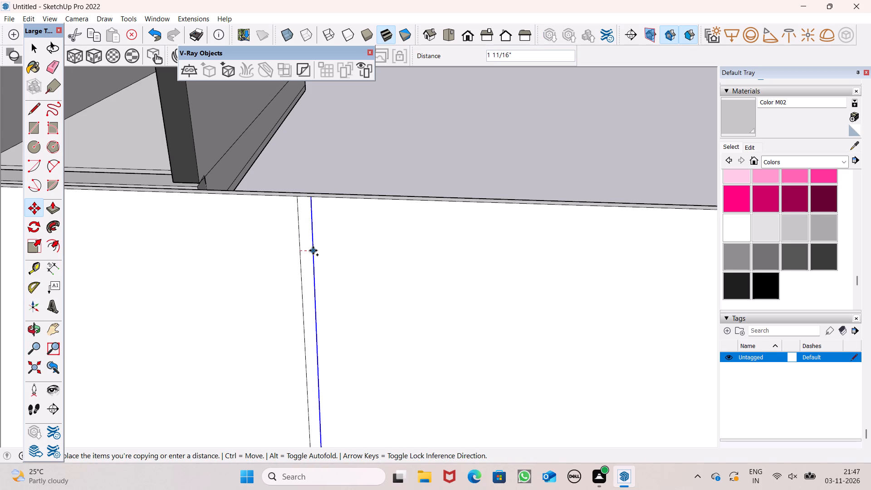
{"action": "scroll", "coordinate": [294, 236], "scroll_direction": "down", "scroll_amount": 6}
{"action": "middle_click_drag", "start_coordinate": [307, 281], "coordinate": [308, 289]}
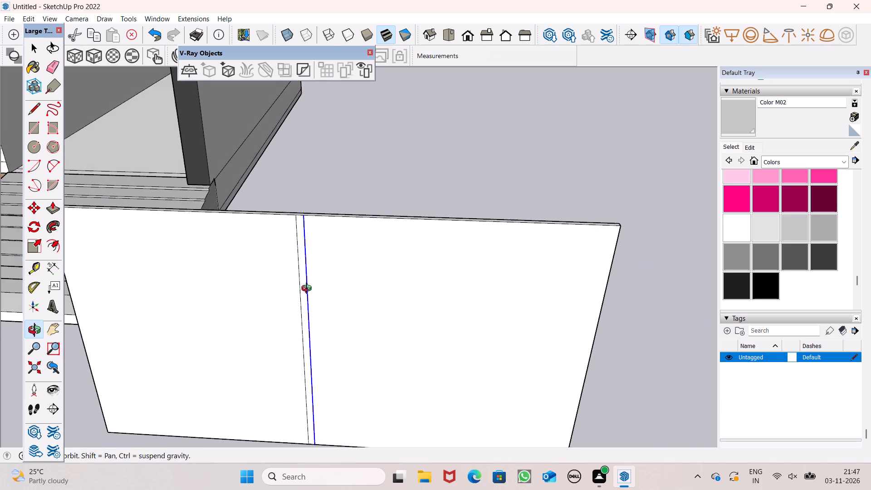
{"action": "middle_click_drag", "start_coordinate": [308, 289], "coordinate": [309, 291]}
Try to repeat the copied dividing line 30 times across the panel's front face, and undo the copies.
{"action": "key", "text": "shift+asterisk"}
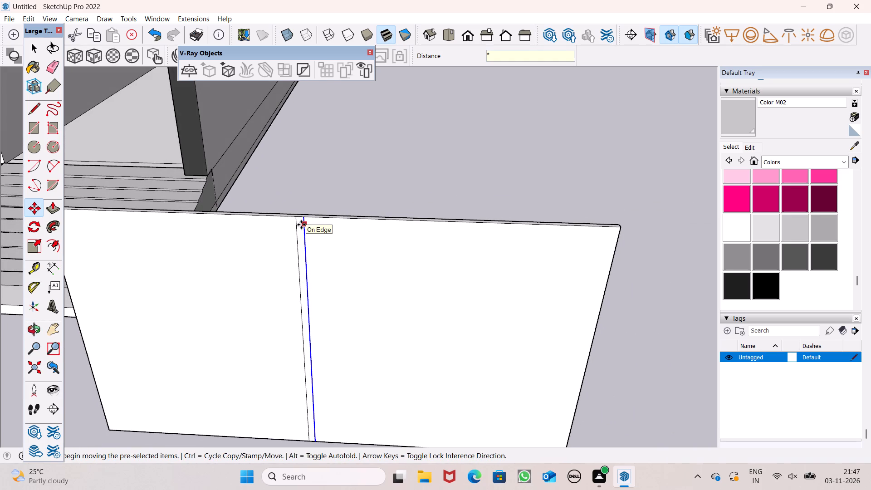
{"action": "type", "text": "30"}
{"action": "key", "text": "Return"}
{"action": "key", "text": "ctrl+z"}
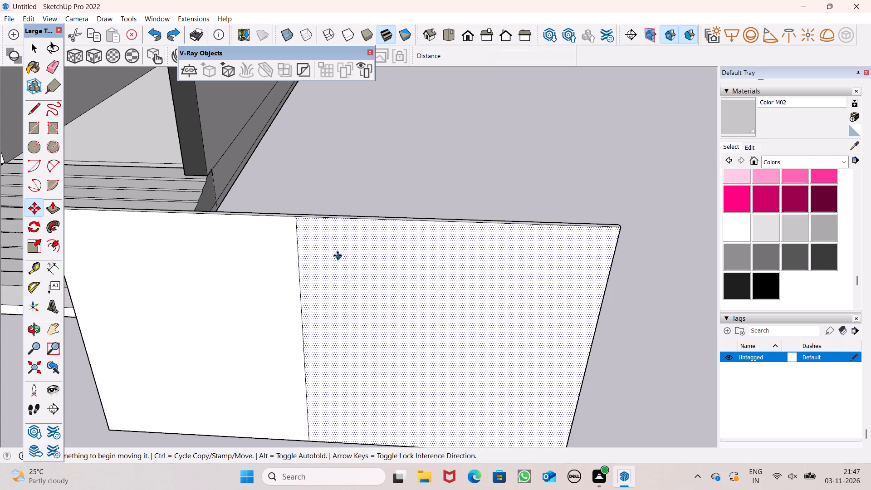
Copy the vertical dividing line 1 3/4" sideways across the panel's front face and repeat the copy 50 times.
{"action": "left_click_drag", "start_coordinate": [298, 235], "coordinate": [305, 235]}
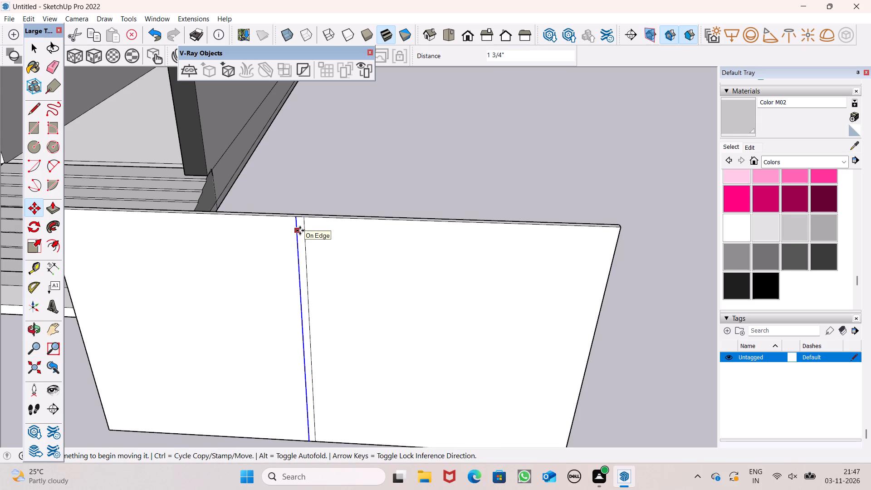
{"action": "type", "text": "*50"}
{"action": "key", "text": "Return"}
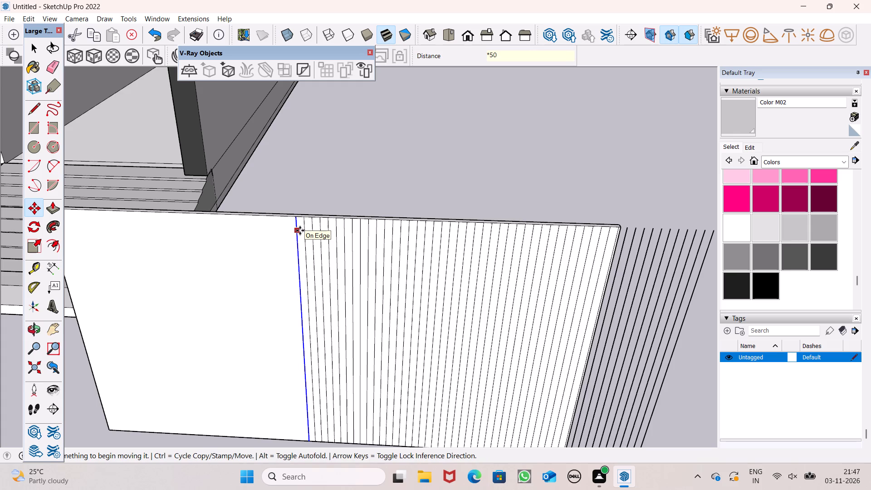
{"action": "key", "text": "space"}
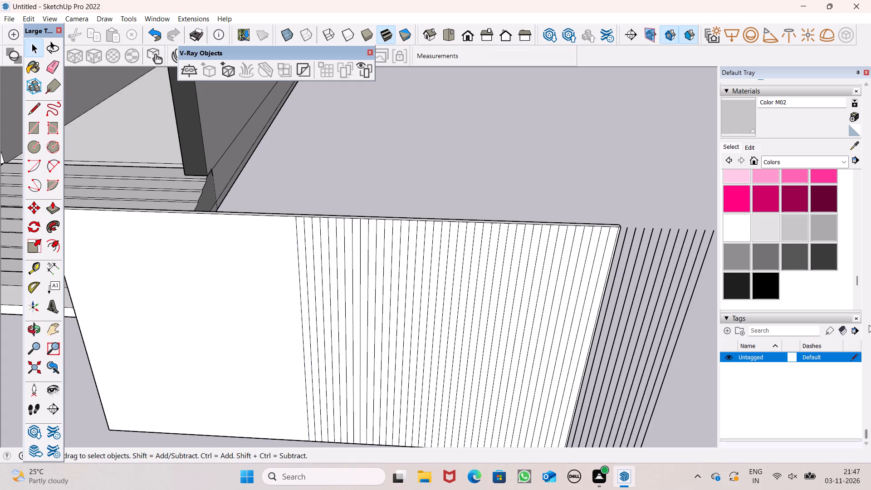
Erase the loose vertical lines that run past the panel's outer end.
{"action": "scroll", "coordinate": [480, 263], "scroll_direction": "down", "scroll_amount": 1}
{"action": "scroll", "coordinate": [621, 291], "scroll_direction": "up", "scroll_amount": 4}
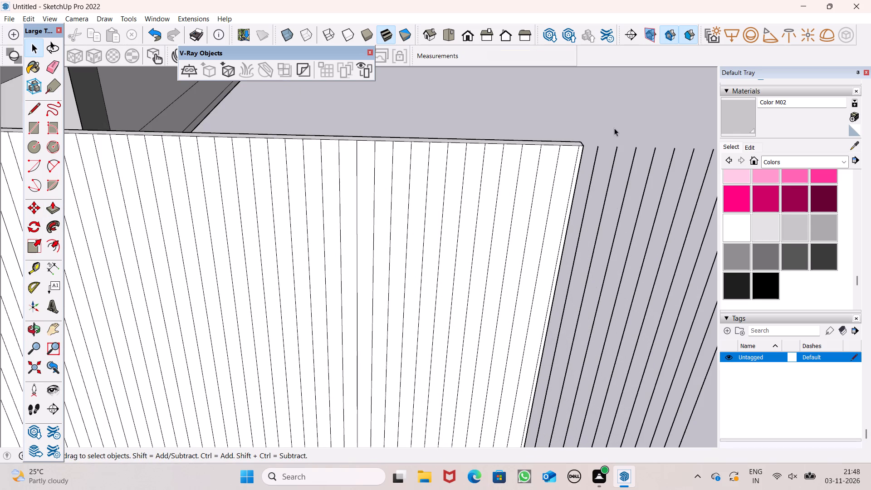
{"action": "scroll", "coordinate": [502, 126], "scroll_direction": "down", "scroll_amount": 7}
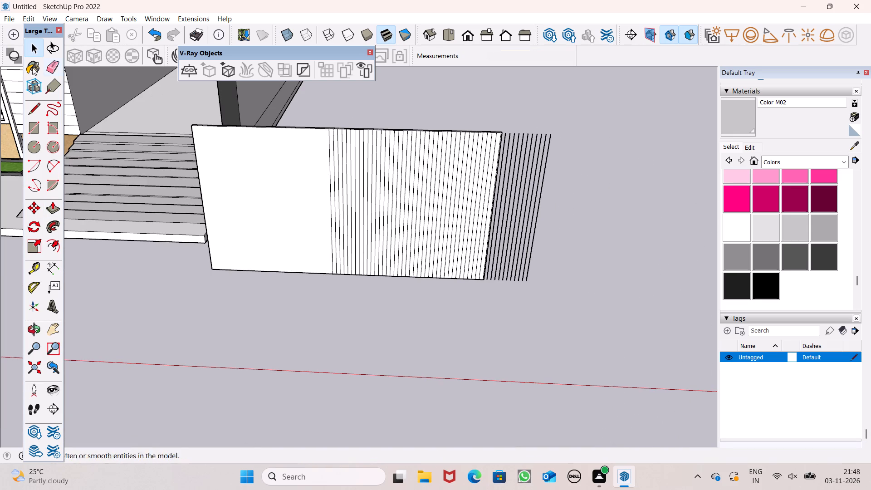
{"action": "left_click", "coordinate": [52, 67]}
{"action": "scroll", "coordinate": [490, 201], "scroll_direction": "up", "scroll_amount": 6}
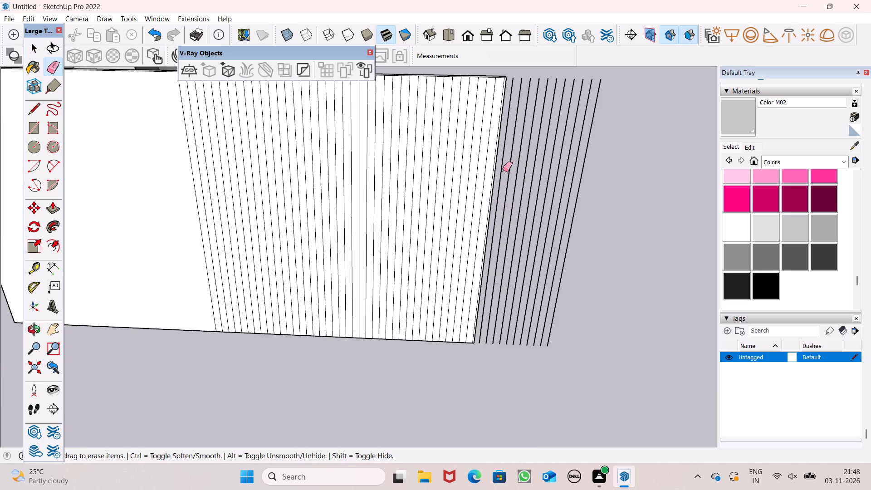
{"action": "left_click_drag", "start_coordinate": [503, 169], "coordinate": [577, 186]}
{"action": "left_click", "coordinate": [579, 185]}
{"action": "left_click_drag", "start_coordinate": [580, 184], "coordinate": [574, 186]}
{"action": "scroll", "coordinate": [517, 137], "scroll_direction": "up", "scroll_amount": 2}
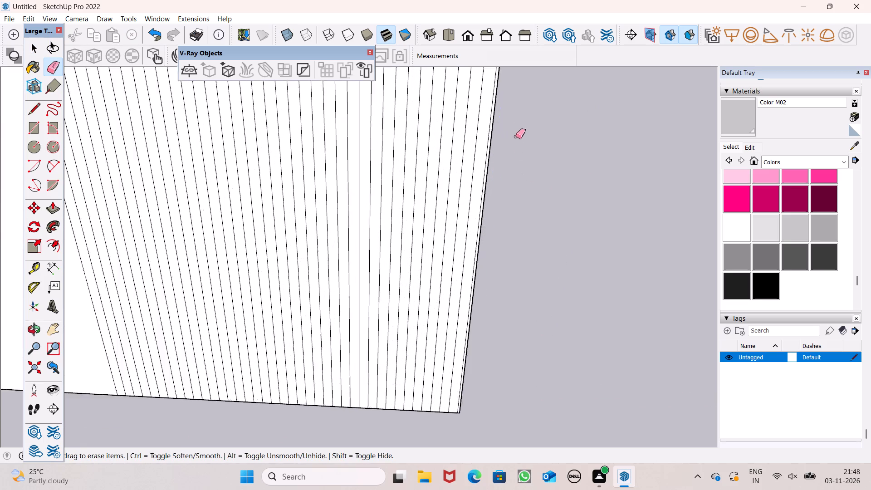
{"action": "scroll", "coordinate": [516, 137], "scroll_direction": "up", "scroll_amount": 4}
{"action": "scroll", "coordinate": [486, 138], "scroll_direction": "down", "scroll_amount": 4}
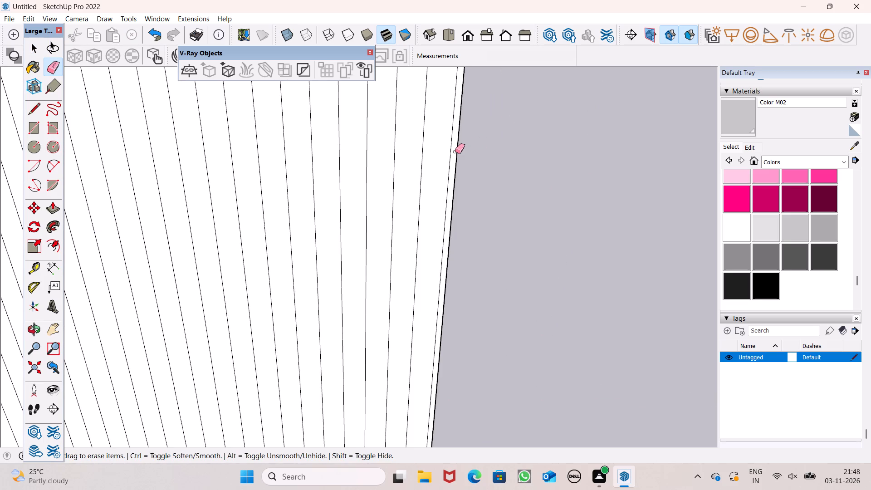
{"action": "scroll", "coordinate": [499, 194], "scroll_direction": "down", "scroll_amount": 7}
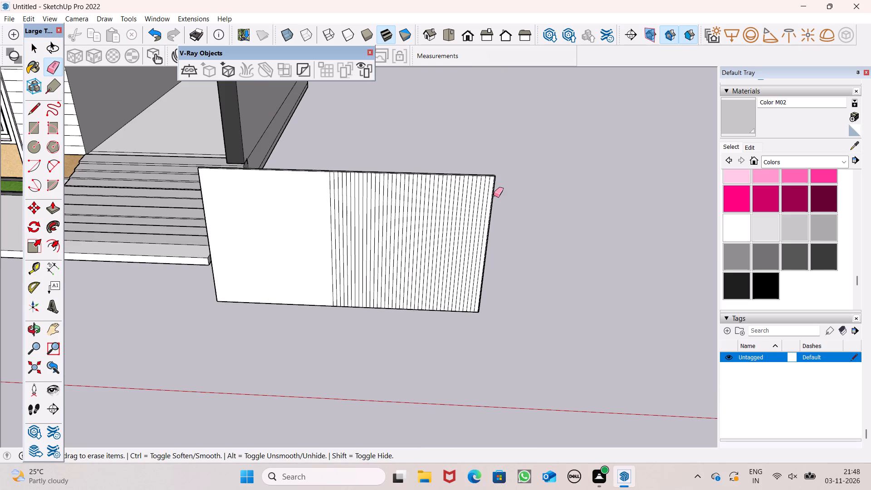
{"action": "key", "text": "space"}
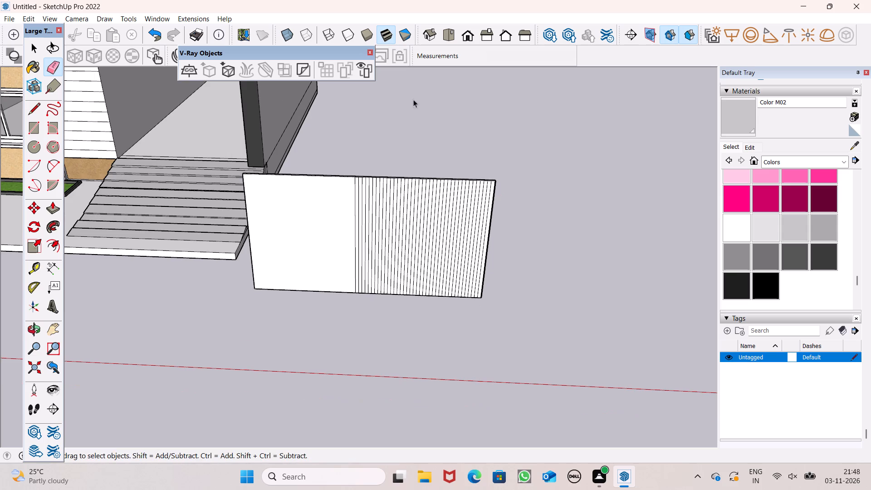
Draw a tall narrow rectangle on the panel's plain front half, starting at the top edge and stopping short of the bottom.
{"action": "left_click", "coordinate": [37, 131]}
{"action": "middle_click_drag", "start_coordinate": [402, 287], "coordinate": [425, 250]}
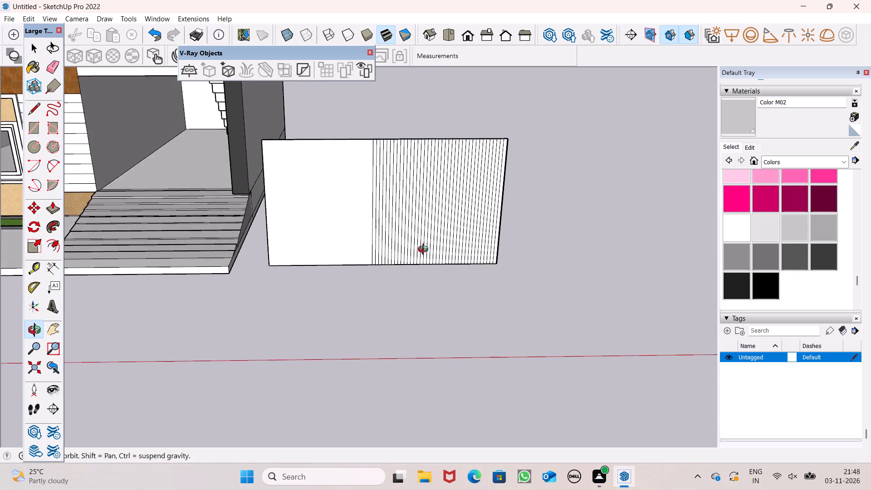
{"action": "middle_click_drag", "start_coordinate": [425, 250], "coordinate": [425, 237]}
{"action": "scroll", "coordinate": [335, 142], "scroll_direction": "up", "scroll_amount": 6}
{"action": "middle_click_drag", "start_coordinate": [431, 223], "coordinate": [435, 210]}
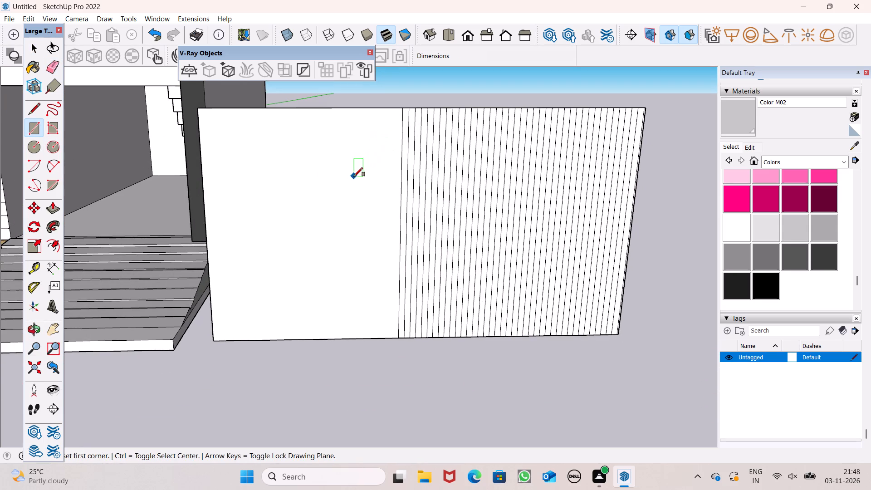
{"action": "left_click", "coordinate": [369, 108]}
{"action": "scroll", "coordinate": [377, 234], "scroll_direction": "up", "scroll_amount": 3}
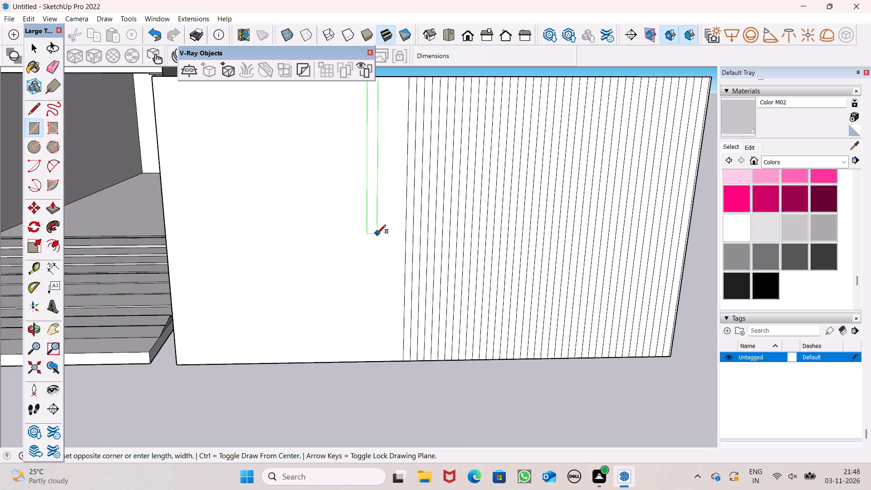
{"action": "left_click", "coordinate": [372, 239]}
{"action": "middle_click_drag", "start_coordinate": [383, 255], "coordinate": [372, 318]}
{"action": "scroll", "coordinate": [368, 304], "scroll_direction": "down", "scroll_amount": 4}
{"action": "key", "text": "space"}
Paint the panel's plain front half and the narrow rectangle with Color M07.
{"action": "scroll", "coordinate": [366, 173], "scroll_direction": "up", "scroll_amount": 4}
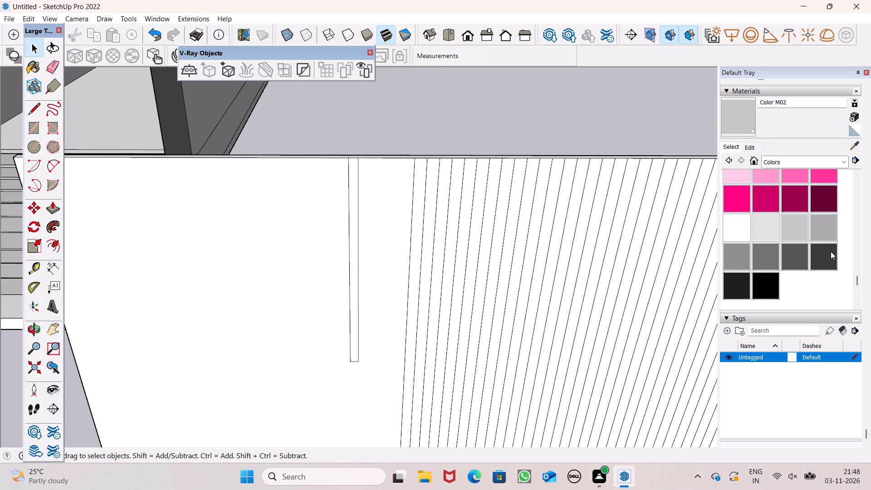
{"action": "left_click", "coordinate": [831, 251]}
{"action": "left_click", "coordinate": [277, 275]}
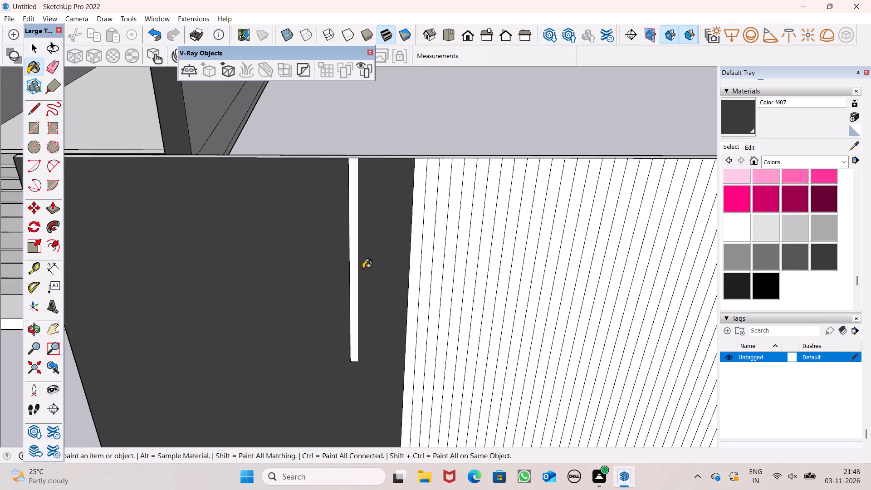
{"action": "left_click", "coordinate": [351, 272]}
Paint a first set of the slat strips nearest the dividing line with Color M07.
{"action": "left_click_drag", "start_coordinate": [415, 246], "coordinate": [423, 247]}
{"action": "left_click", "coordinate": [426, 248]}
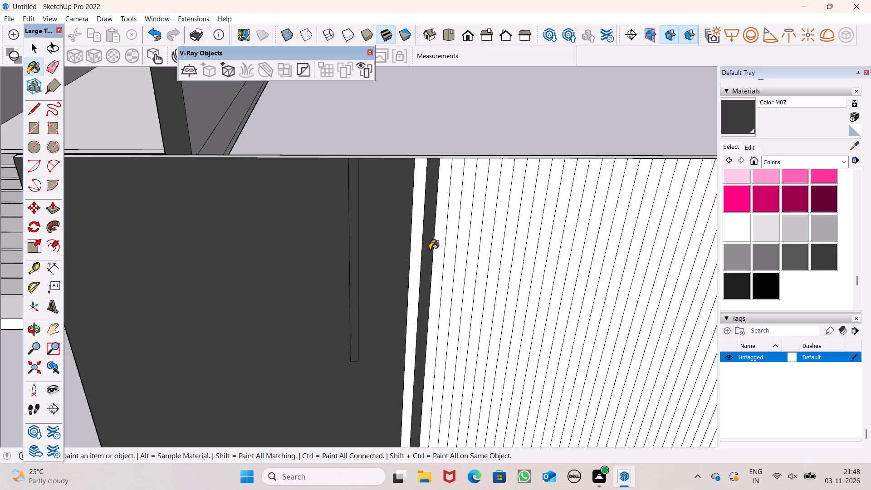
{"action": "left_click_drag", "start_coordinate": [430, 250], "coordinate": [439, 250]}
{"action": "left_click", "coordinate": [449, 253]}
{"action": "left_click_drag", "start_coordinate": [452, 253], "coordinate": [459, 254]}
{"action": "left_click_drag", "start_coordinate": [489, 255], "coordinate": [496, 257]}
{"action": "left_click_drag", "start_coordinate": [512, 264], "coordinate": [553, 262]}
{"action": "left_click", "coordinate": [591, 266]}
{"action": "left_click_drag", "start_coordinate": [597, 269], "coordinate": [507, 254]}
{"action": "left_click", "coordinate": [492, 256]}
{"action": "left_click_drag", "start_coordinate": [483, 253], "coordinate": [385, 257]}
Fill the skipped white strips on the dividing-line side of the slatted half with Color M07.
{"action": "left_click_drag", "start_coordinate": [394, 255], "coordinate": [408, 261]}
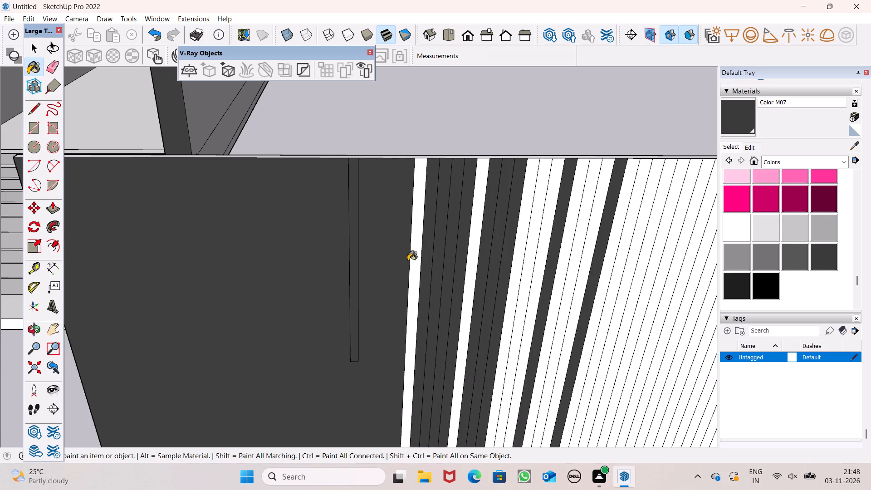
{"action": "left_click_drag", "start_coordinate": [408, 261], "coordinate": [428, 261]}
{"action": "left_click_drag", "start_coordinate": [433, 256], "coordinate": [416, 264]}
{"action": "left_click_drag", "start_coordinate": [401, 260], "coordinate": [411, 258]}
{"action": "left_click_drag", "start_coordinate": [450, 255], "coordinate": [451, 260]}
{"action": "left_click_drag", "start_coordinate": [453, 257], "coordinate": [463, 259]}
{"action": "left_click", "coordinate": [484, 254]}
{"action": "left_click", "coordinate": [475, 255]}
{"action": "left_click", "coordinate": [475, 260]}
{"action": "left_click_drag", "start_coordinate": [498, 266], "coordinate": [504, 269]}
{"action": "left_click", "coordinate": [518, 259]}
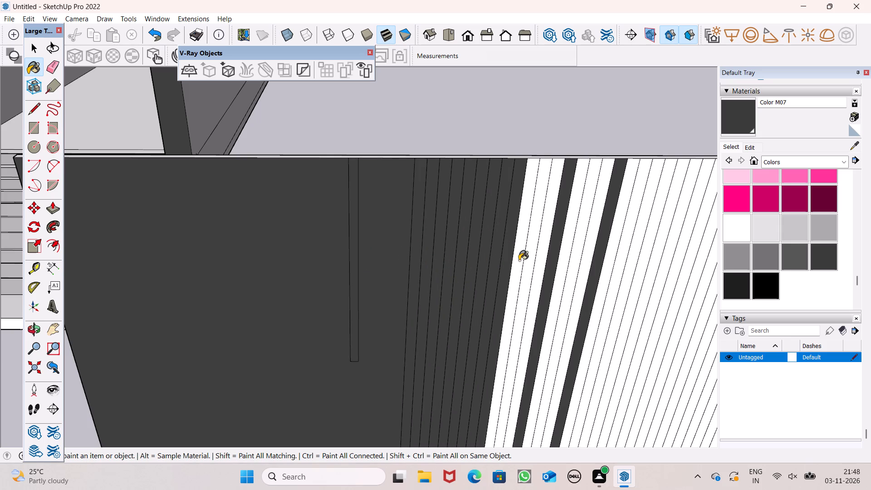
{"action": "left_click_drag", "start_coordinate": [519, 261], "coordinate": [524, 264]}
{"action": "left_click_drag", "start_coordinate": [546, 255], "coordinate": [546, 260]}
{"action": "left_click_drag", "start_coordinate": [545, 262], "coordinate": [545, 266]}
{"action": "left_click_drag", "start_coordinate": [543, 258], "coordinate": [545, 265]}
{"action": "left_click_drag", "start_coordinate": [556, 260], "coordinate": [563, 261]}
{"action": "left_click_drag", "start_coordinate": [579, 251], "coordinate": [577, 260]}
{"action": "left_click_drag", "start_coordinate": [580, 258], "coordinate": [589, 260]}
{"action": "left_click_drag", "start_coordinate": [604, 251], "coordinate": [601, 256]}
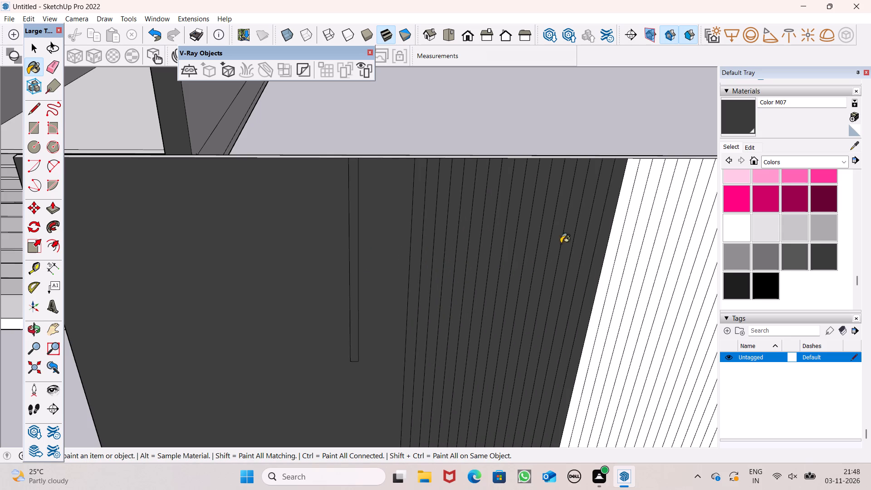
Paint strips with Color M07 across the rest of the slatted half, working outward to the panel's outer end.
{"action": "scroll", "coordinate": [252, 168], "scroll_direction": "down", "scroll_amount": 7}
{"action": "scroll", "coordinate": [373, 196], "scroll_direction": "up", "scroll_amount": 5}
{"action": "left_click", "coordinate": [483, 219]}
{"action": "left_click_drag", "start_coordinate": [490, 224], "coordinate": [505, 227]}
{"action": "left_click_drag", "start_coordinate": [510, 220], "coordinate": [522, 224]}
{"action": "left_click_drag", "start_coordinate": [550, 223], "coordinate": [553, 228]}
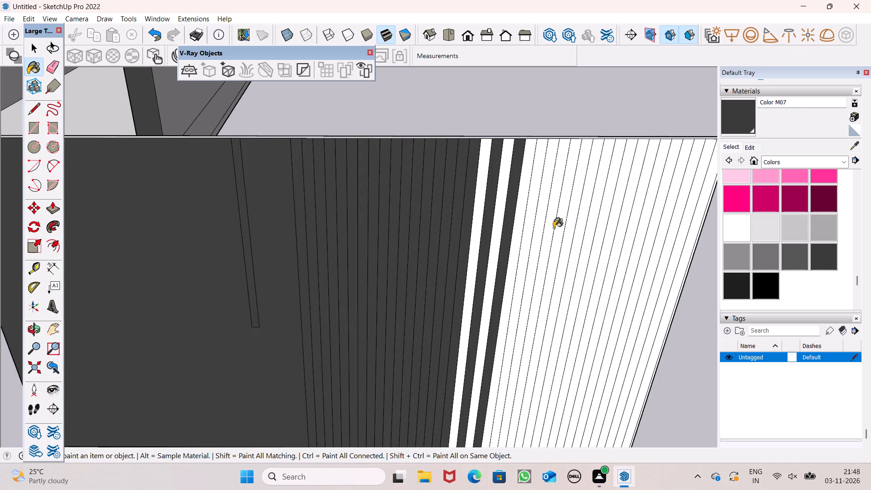
{"action": "left_click_drag", "start_coordinate": [553, 228], "coordinate": [558, 224]}
{"action": "left_click_drag", "start_coordinate": [563, 224], "coordinate": [597, 225]}
{"action": "left_click_drag", "start_coordinate": [624, 220], "coordinate": [631, 225]}
{"action": "left_click_drag", "start_coordinate": [642, 226], "coordinate": [657, 227]}
{"action": "left_click_drag", "start_coordinate": [702, 225], "coordinate": [697, 230]}
Paint more of the white strips with Color M07, working from the panel's outer end back toward the painted slats.
{"action": "left_click", "coordinate": [689, 220]}
{"action": "left_click_drag", "start_coordinate": [675, 227], "coordinate": [666, 230]}
{"action": "left_click_drag", "start_coordinate": [658, 226], "coordinate": [637, 227]}
{"action": "left_click_drag", "start_coordinate": [616, 224], "coordinate": [606, 227]}
{"action": "left_click_drag", "start_coordinate": [599, 227], "coordinate": [596, 232]}
{"action": "left_click_drag", "start_coordinate": [585, 228], "coordinate": [581, 231]}
{"action": "left_click", "coordinate": [573, 226]}
{"action": "left_click_drag", "start_coordinate": [568, 233], "coordinate": [553, 232]}
{"action": "left_click_drag", "start_coordinate": [545, 228], "coordinate": [540, 233]}
{"action": "double_click", "coordinate": [538, 230]}
{"action": "left_click_drag", "start_coordinate": [531, 224], "coordinate": [528, 228]}
{"action": "left_click_drag", "start_coordinate": [527, 228], "coordinate": [515, 230]}
{"action": "left_click_drag", "start_coordinate": [510, 229], "coordinate": [503, 234]}
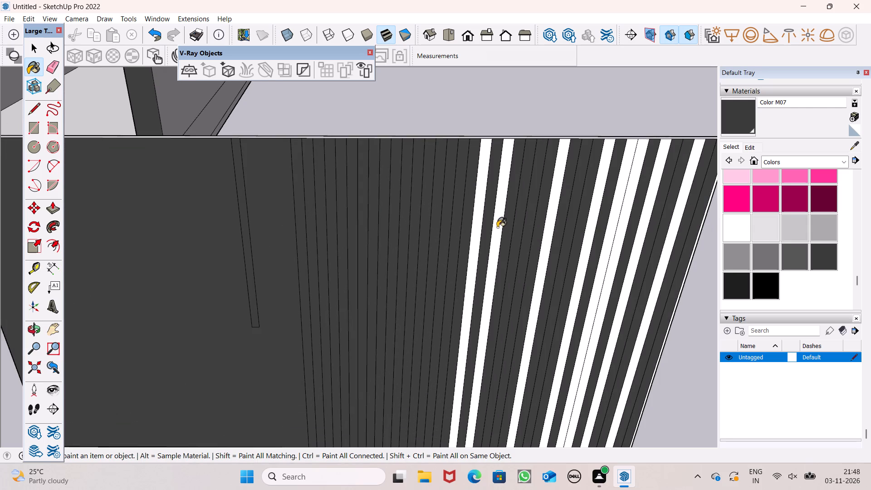
Fill the leftover white strips in the middle of the slatted half with Color M07.
{"action": "left_click_drag", "start_coordinate": [497, 227], "coordinate": [495, 232]}
{"action": "left_click_drag", "start_coordinate": [490, 226], "coordinate": [487, 236]}
{"action": "left_click_drag", "start_coordinate": [481, 226], "coordinate": [473, 235]}
{"action": "left_click_drag", "start_coordinate": [464, 225], "coordinate": [464, 229]}
{"action": "left_click_drag", "start_coordinate": [528, 223], "coordinate": [534, 223]}
{"action": "left_click_drag", "start_coordinate": [560, 221], "coordinate": [560, 222]}
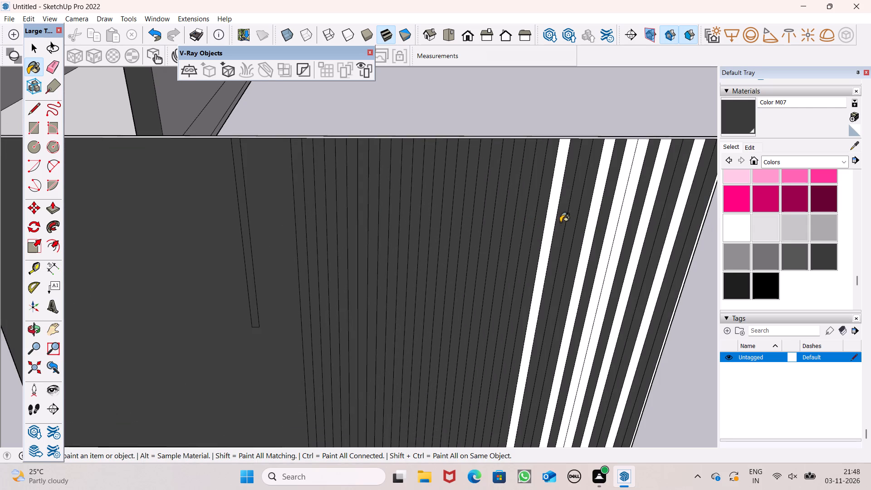
{"action": "left_click_drag", "start_coordinate": [560, 222], "coordinate": [554, 225]}
{"action": "left_click_drag", "start_coordinate": [532, 225], "coordinate": [537, 225]}
{"action": "left_click_drag", "start_coordinate": [550, 223], "coordinate": [548, 227]}
{"action": "left_click", "coordinate": [571, 237]}
{"action": "left_click", "coordinate": [579, 236]}
{"action": "left_click_drag", "start_coordinate": [587, 231], "coordinate": [588, 237]}
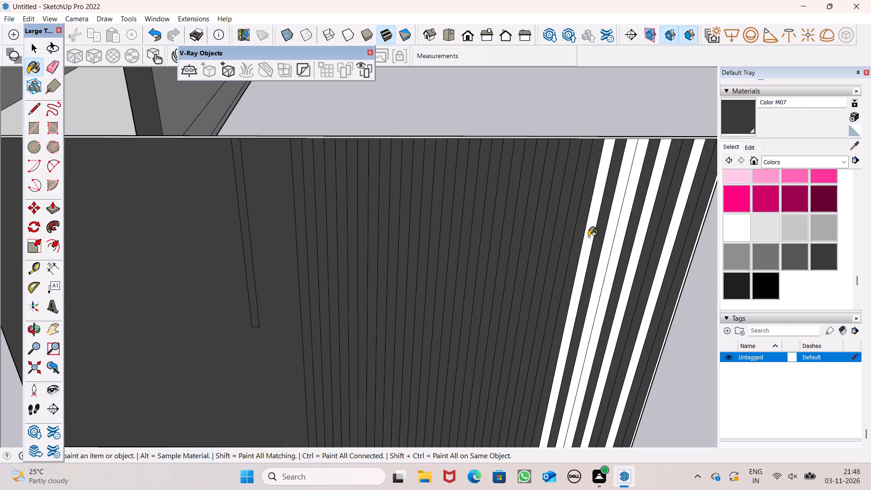
Fill the last white strips near the panel's outer end with Color M07.
{"action": "left_click_drag", "start_coordinate": [588, 237], "coordinate": [589, 237]}
{"action": "left_click_drag", "start_coordinate": [612, 229], "coordinate": [612, 237]}
{"action": "left_click", "coordinate": [614, 234]}
{"action": "left_click", "coordinate": [622, 234]}
{"action": "left_click", "coordinate": [640, 235]}
{"action": "left_click_drag", "start_coordinate": [640, 239], "coordinate": [641, 243]}
{"action": "left_click", "coordinate": [669, 243]}
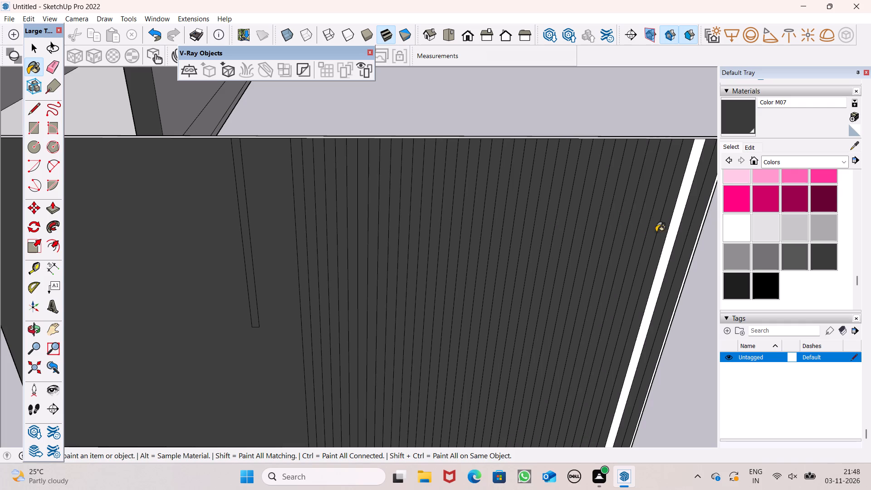
{"action": "scroll", "coordinate": [649, 225], "scroll_direction": "down", "scroll_amount": 3}
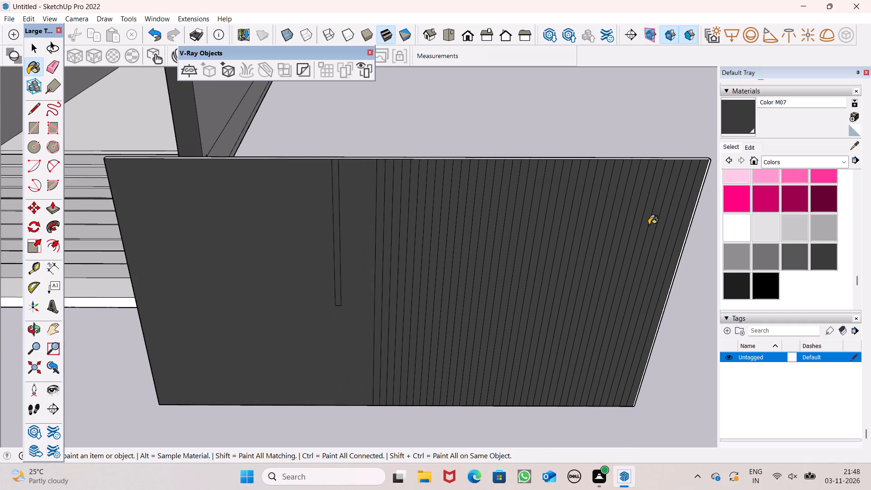
Paint the panel's top edge and back face with Color M07.
{"action": "scroll", "coordinate": [637, 173], "scroll_direction": "up", "scroll_amount": 4}
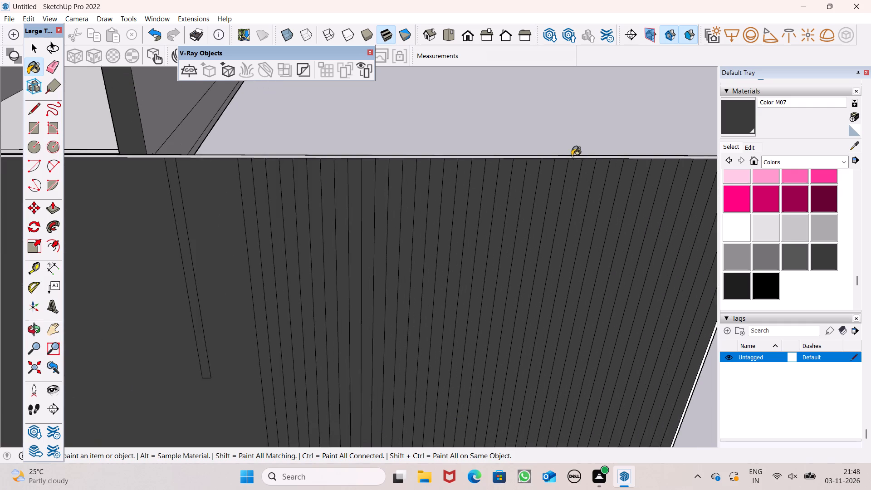
{"action": "scroll", "coordinate": [572, 156], "scroll_direction": "up", "scroll_amount": 1}
{"action": "scroll", "coordinate": [499, 164], "scroll_direction": "down", "scroll_amount": 5}
{"action": "middle_click_drag", "start_coordinate": [596, 205], "coordinate": [235, 220]}
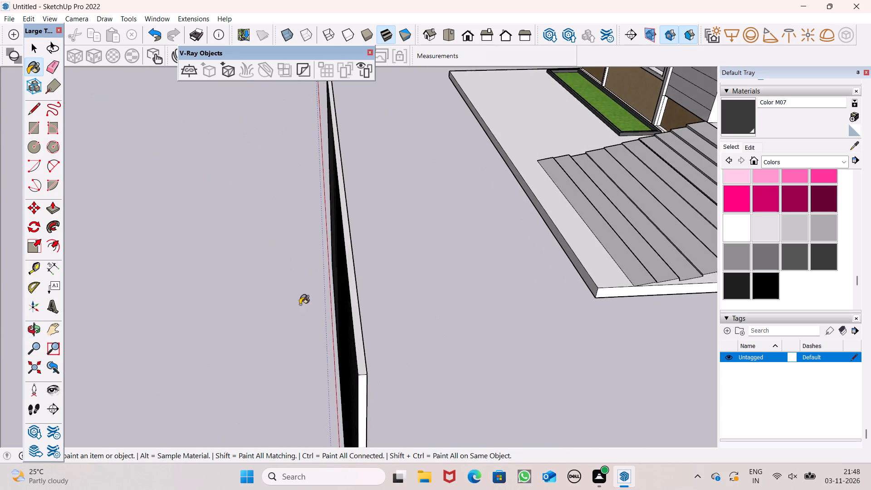
{"action": "scroll", "coordinate": [307, 310], "scroll_direction": "up", "scroll_amount": 2}
{"action": "left_click", "coordinate": [434, 302]}
{"action": "scroll", "coordinate": [347, 233], "scroll_direction": "down", "scroll_amount": 5}
{"action": "middle_click_drag", "start_coordinate": [398, 272], "coordinate": [333, 271]}
{"action": "scroll", "coordinate": [333, 271], "scroll_direction": "up", "scroll_amount": 1}
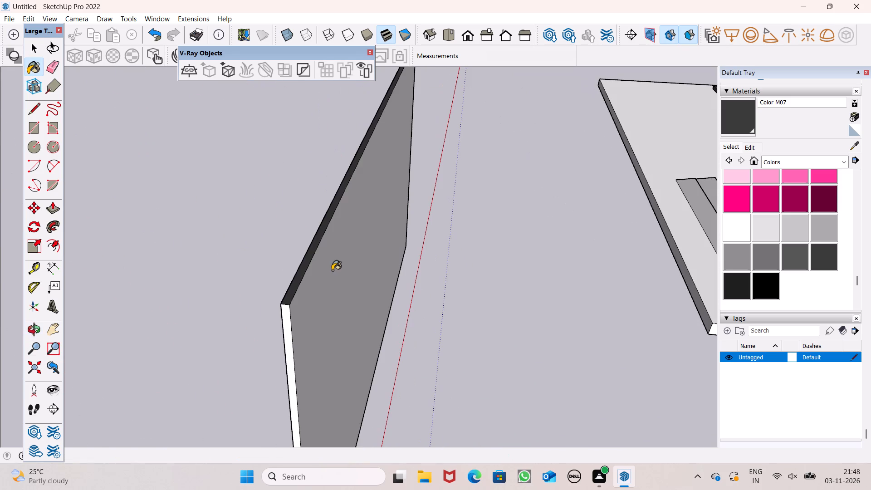
{"action": "left_click", "coordinate": [328, 274]}
Paint the panel's narrow end face on the slatted side with Color M07.
{"action": "middle_click_drag", "start_coordinate": [269, 354], "coordinate": [294, 316]}
{"action": "scroll", "coordinate": [293, 317], "scroll_direction": "up", "scroll_amount": 1}
{"action": "left_click", "coordinate": [362, 278]}
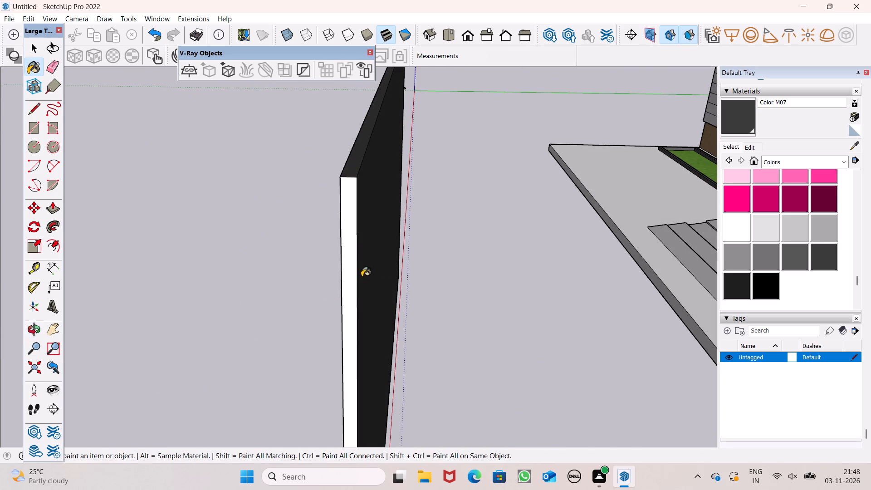
{"action": "left_click", "coordinate": [357, 259]}
{"action": "middle_click_drag", "start_coordinate": [254, 240], "coordinate": [411, 254]}
{"action": "scroll", "coordinate": [498, 228], "scroll_direction": "up", "scroll_amount": 6}
{"action": "left_click", "coordinate": [499, 181]}
{"action": "left_click", "coordinate": [514, 176]}
{"action": "scroll", "coordinate": [457, 135], "scroll_direction": "down", "scroll_amount": 5}
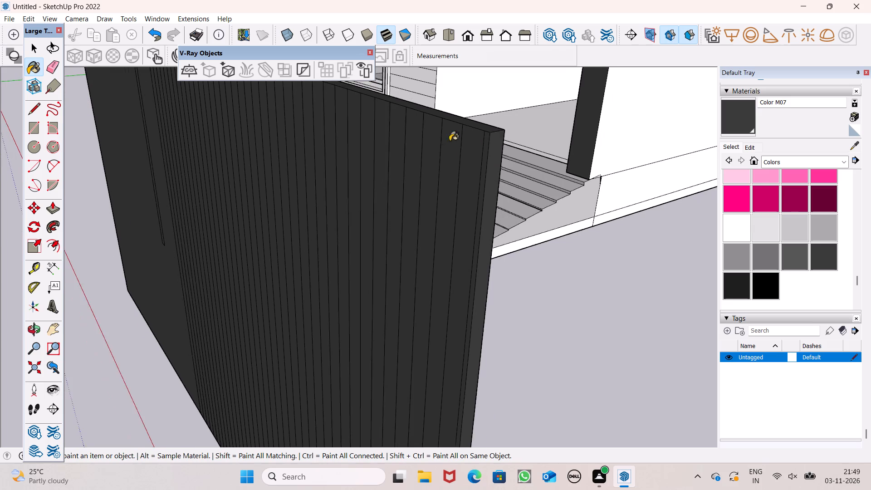
Paint the remaining white narrow end face on the panel's plain side with Color M07.
{"action": "middle_click_drag", "start_coordinate": [414, 214], "coordinate": [835, 311]}
{"action": "scroll", "coordinate": [498, 235], "scroll_direction": "down", "scroll_amount": 10}
{"action": "middle_click_drag", "start_coordinate": [360, 308], "coordinate": [466, 212]}
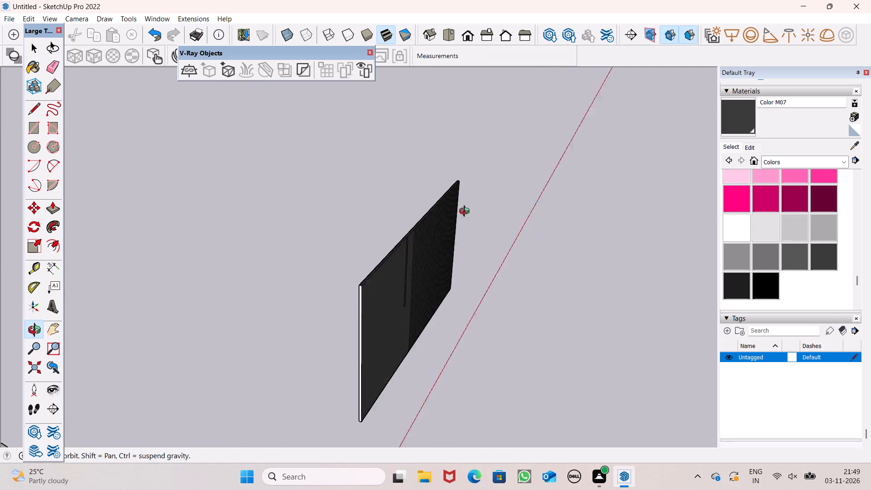
{"action": "middle_click_drag", "start_coordinate": [466, 212], "coordinate": [577, 180]}
{"action": "scroll", "coordinate": [537, 181], "scroll_direction": "up", "scroll_amount": 1}
{"action": "scroll", "coordinate": [418, 333], "scroll_direction": "up", "scroll_amount": 5}
{"action": "left_click", "coordinate": [500, 348]}
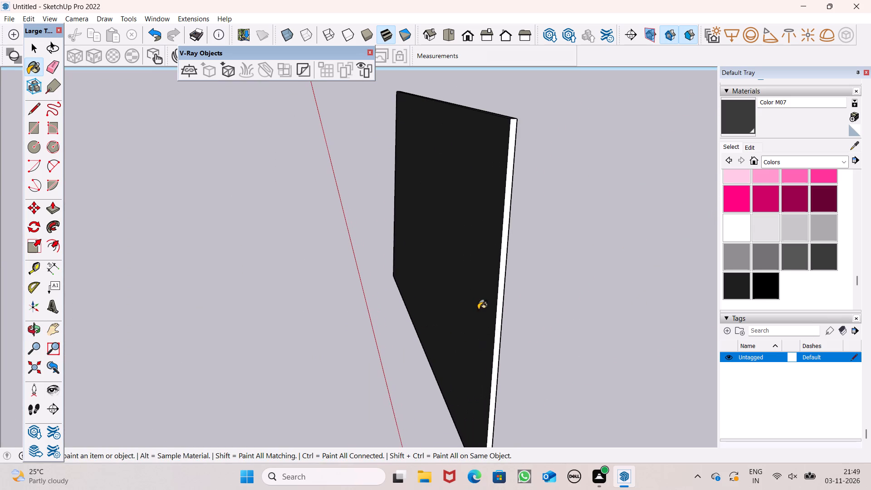
{"action": "scroll", "coordinate": [478, 309], "scroll_direction": "down", "scroll_amount": 4}
{"action": "scroll", "coordinate": [489, 341], "scroll_direction": "up", "scroll_amount": 5}
{"action": "left_click", "coordinate": [489, 343]}
{"action": "scroll", "coordinate": [486, 215], "scroll_direction": "down", "scroll_amount": 5}
{"action": "middle_click_drag", "start_coordinate": [453, 321], "coordinate": [403, 143]}
{"action": "scroll", "coordinate": [411, 177], "scroll_direction": "up", "scroll_amount": 4}
{"action": "left_click", "coordinate": [421, 178]}
Push/Pull the short vertical strip on the panel's plain half outward by 1 13/16".
{"action": "middle_click_drag", "start_coordinate": [428, 205], "coordinate": [243, 410]}
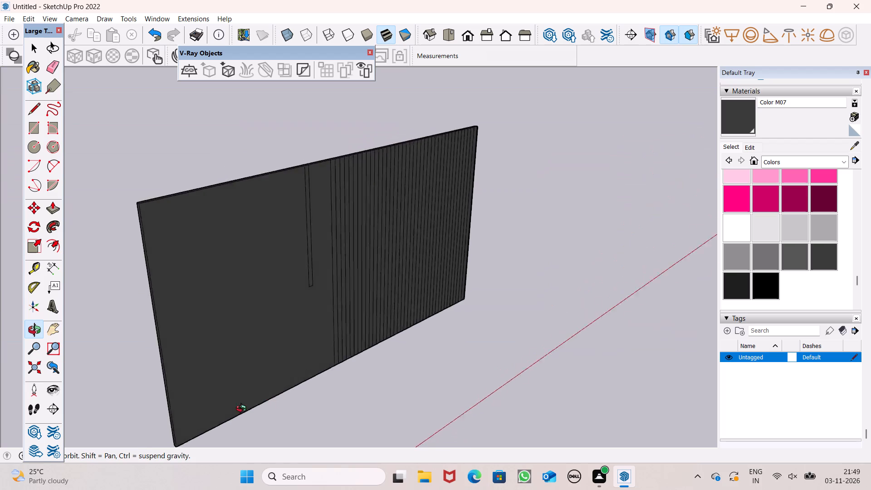
{"action": "middle_click_drag", "start_coordinate": [243, 410], "coordinate": [91, 374]}
{"action": "middle_click_drag", "start_coordinate": [570, 346], "coordinate": [544, 369]}
{"action": "scroll", "coordinate": [479, 263], "scroll_direction": "down", "scroll_amount": 4}
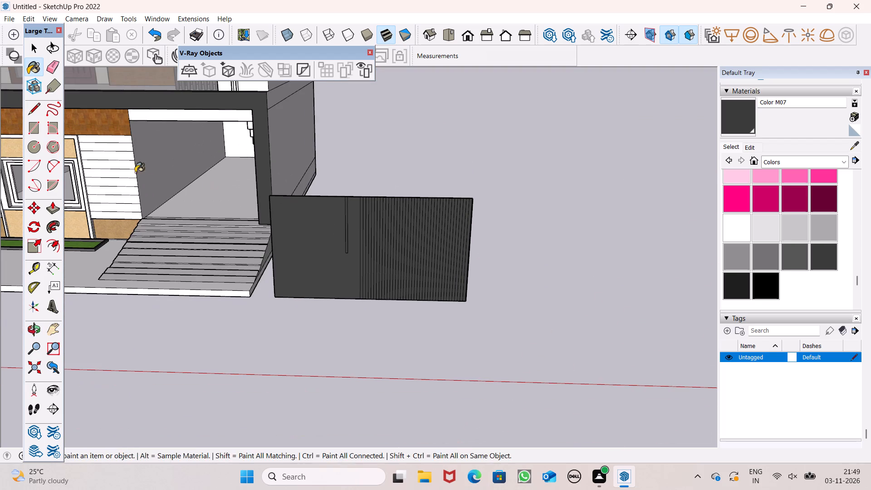
{"action": "left_click", "coordinate": [48, 204]}
{"action": "middle_click_drag", "start_coordinate": [245, 222], "coordinate": [249, 251]}
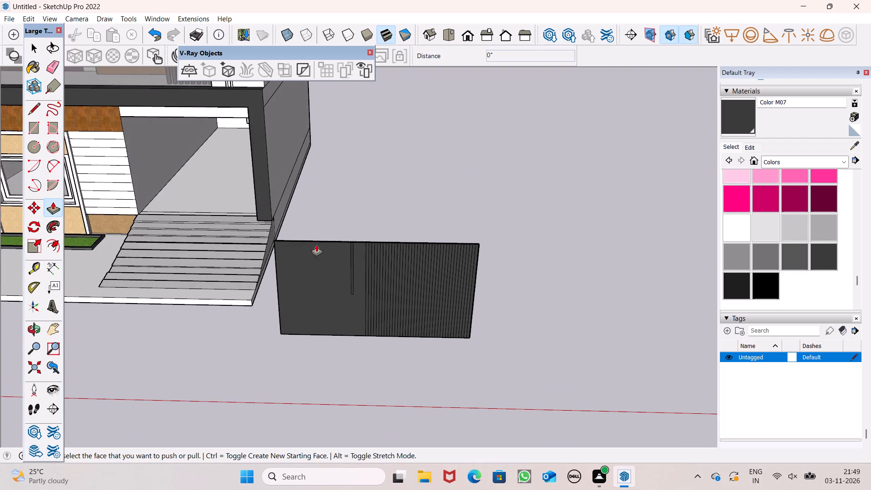
{"action": "scroll", "coordinate": [331, 265], "scroll_direction": "up", "scroll_amount": 8}
{"action": "middle_click_drag", "start_coordinate": [400, 254], "coordinate": [382, 285]}
{"action": "scroll", "coordinate": [361, 238], "scroll_direction": "up", "scroll_amount": 7}
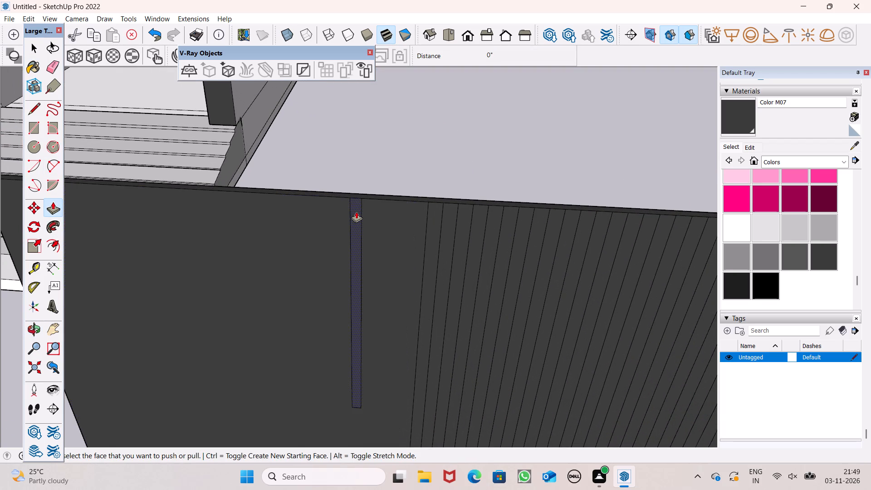
{"action": "left_click_drag", "start_coordinate": [356, 211], "coordinate": [355, 219]}
Pull the first three alternate strips of the slatted half, beginning beside the plain half, outward by 1 1/4" each.
{"action": "scroll", "coordinate": [382, 217], "scroll_direction": "down", "scroll_amount": 3}
{"action": "middle_click_drag", "start_coordinate": [515, 257], "coordinate": [465, 294]}
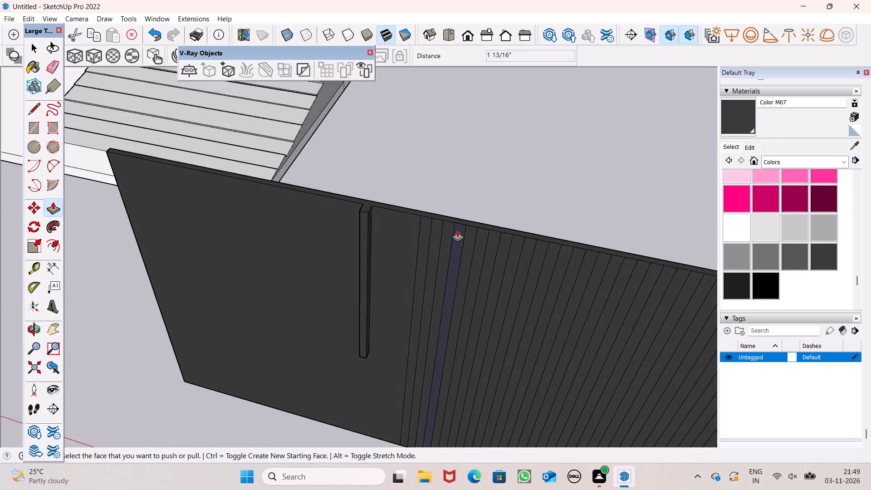
{"action": "scroll", "coordinate": [457, 230], "scroll_direction": "up", "scroll_amount": 8}
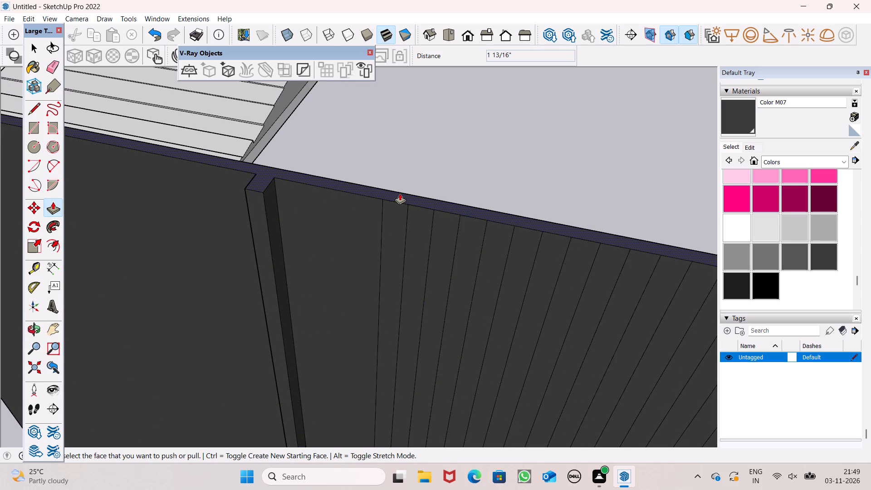
{"action": "scroll", "coordinate": [400, 193], "scroll_direction": "down", "scroll_amount": 1}
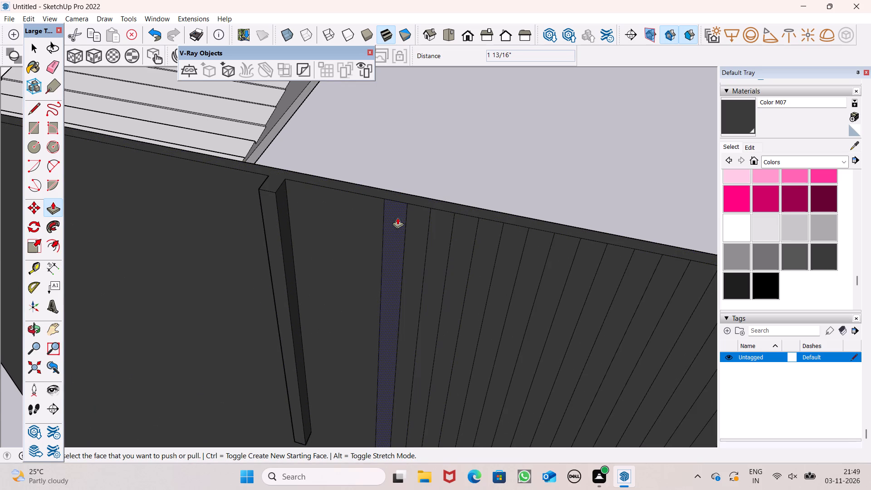
{"action": "left_click_drag", "start_coordinate": [396, 218], "coordinate": [393, 224]}
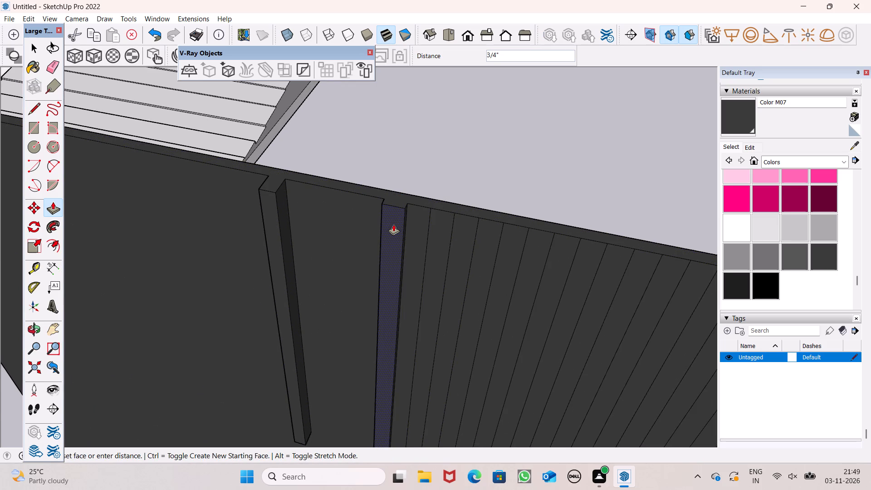
{"action": "left_click_drag", "start_coordinate": [393, 224], "coordinate": [392, 228]}
{"action": "middle_click_drag", "start_coordinate": [476, 251], "coordinate": [405, 265]}
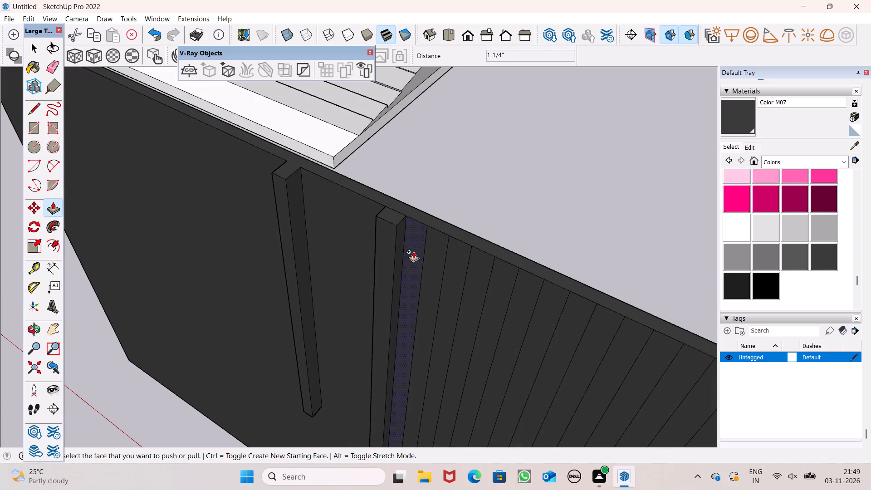
{"action": "left_click_drag", "start_coordinate": [434, 243], "coordinate": [396, 233]}
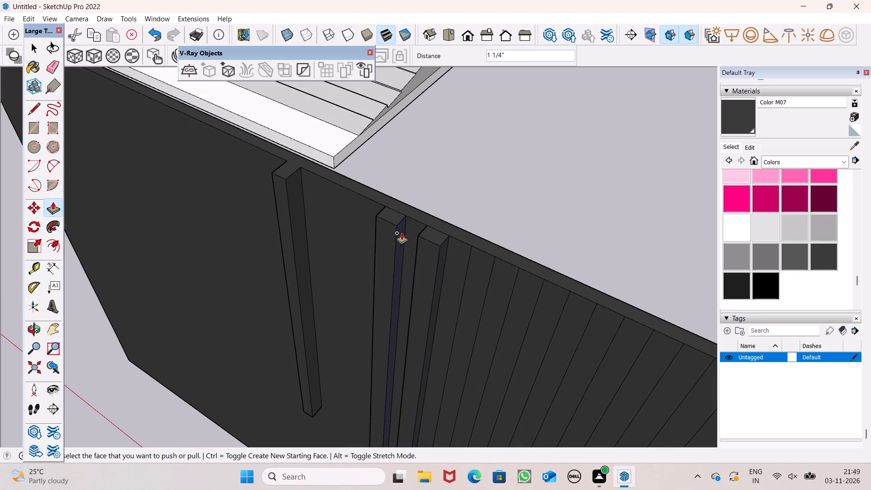
{"action": "left_click_drag", "start_coordinate": [482, 266], "coordinate": [432, 238]}
Pull the next four alternate strips along the slatted half out 1 1/4", flush with the raised slats.
{"action": "scroll", "coordinate": [392, 179], "scroll_direction": "down", "scroll_amount": 5}
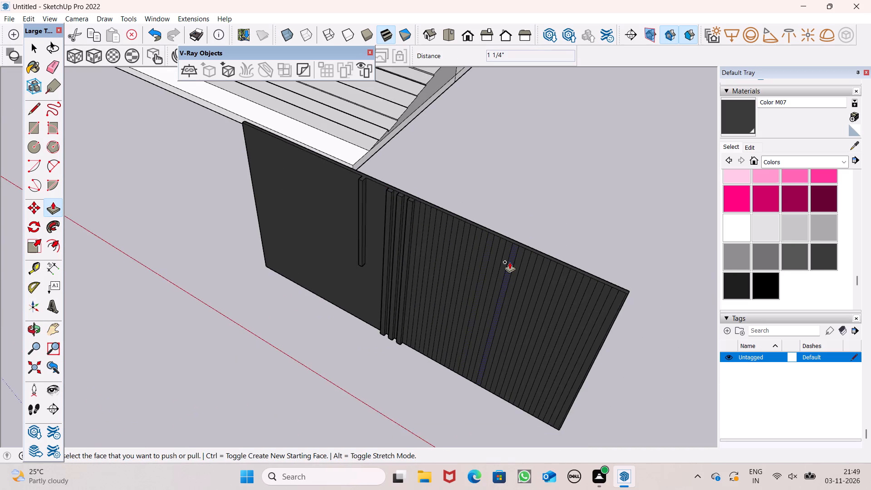
{"action": "scroll", "coordinate": [509, 262], "scroll_direction": "up", "scroll_amount": 4}
{"action": "scroll", "coordinate": [417, 178], "scroll_direction": "up", "scroll_amount": 2}
{"action": "scroll", "coordinate": [414, 178], "scroll_direction": "down", "scroll_amount": 1}
{"action": "scroll", "coordinate": [414, 178], "scroll_direction": "up", "scroll_amount": 5}
{"action": "scroll", "coordinate": [388, 176], "scroll_direction": "down", "scroll_amount": 4}
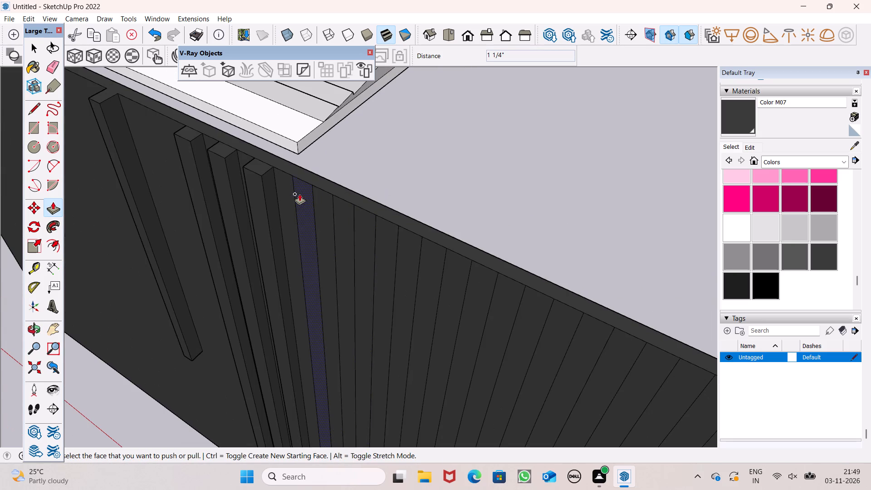
{"action": "left_click_drag", "start_coordinate": [302, 193], "coordinate": [260, 178]}
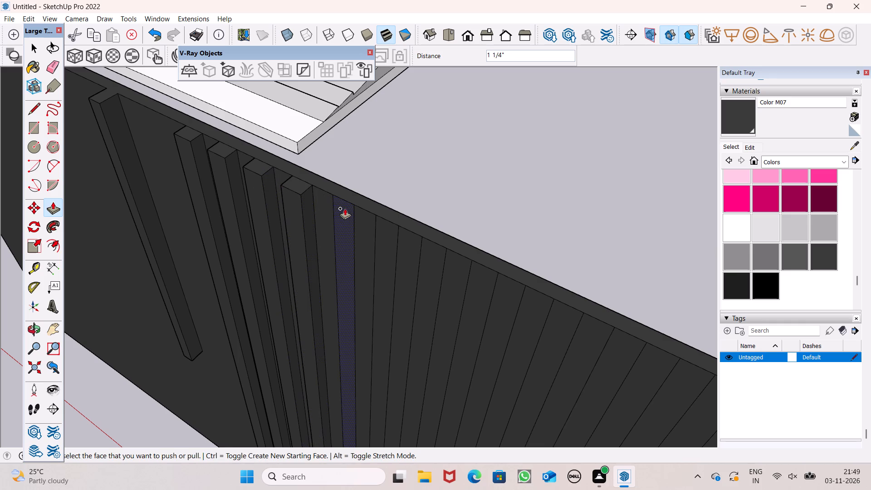
{"action": "left_click_drag", "start_coordinate": [345, 209], "coordinate": [304, 197]}
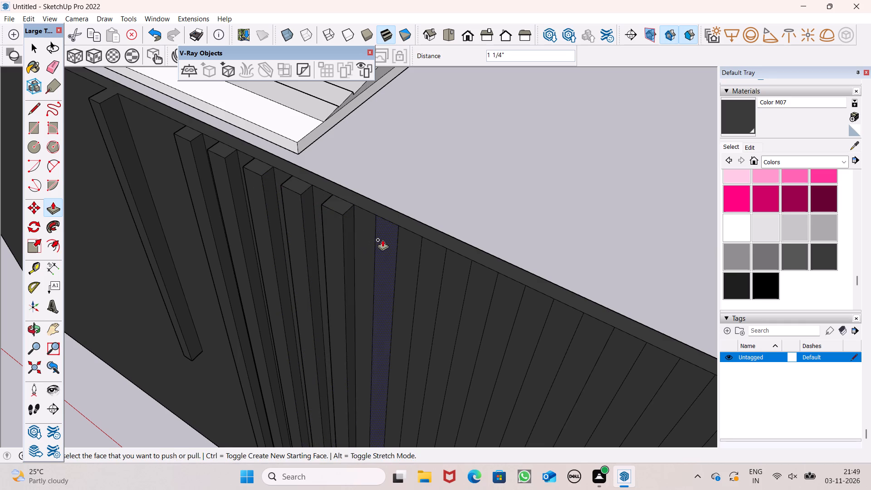
{"action": "left_click_drag", "start_coordinate": [383, 240], "coordinate": [344, 218]}
{"action": "left_click_drag", "start_coordinate": [428, 252], "coordinate": [390, 239]}
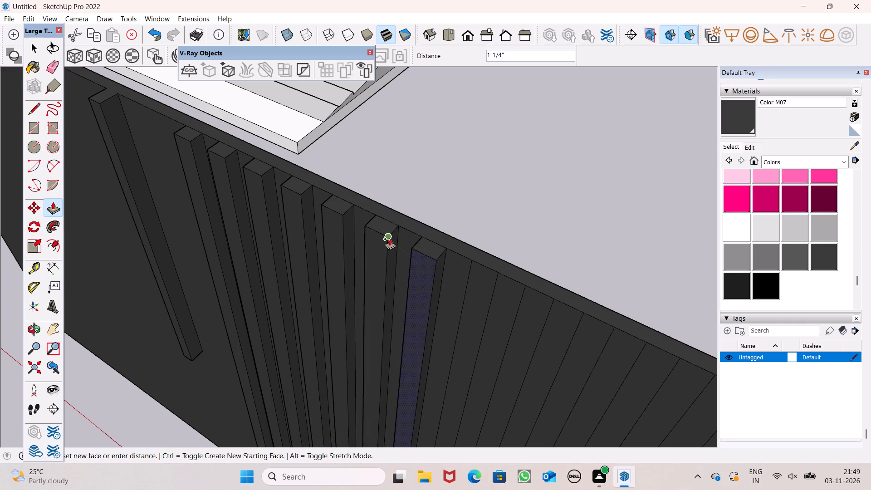
{"action": "left_click_drag", "start_coordinate": [390, 239], "coordinate": [387, 233]}
Pull three more alternate strips in the middle of the slatted half outward by 1 1/4" each.
{"action": "scroll", "coordinate": [403, 184], "scroll_direction": "down", "scroll_amount": 2}
{"action": "scroll", "coordinate": [454, 256], "scroll_direction": "up", "scroll_amount": 4}
{"action": "left_click_drag", "start_coordinate": [431, 220], "coordinate": [428, 220]}
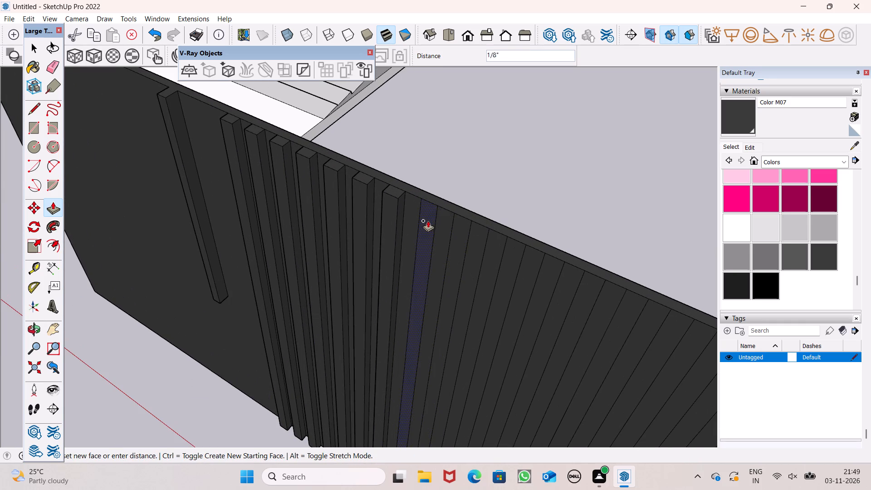
{"action": "left_click_drag", "start_coordinate": [428, 220], "coordinate": [398, 200]}
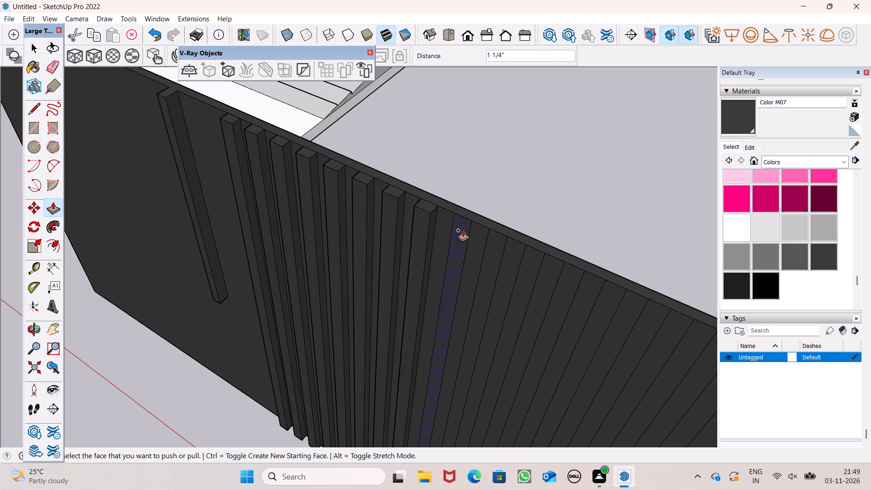
{"action": "left_click_drag", "start_coordinate": [463, 230], "coordinate": [433, 215]}
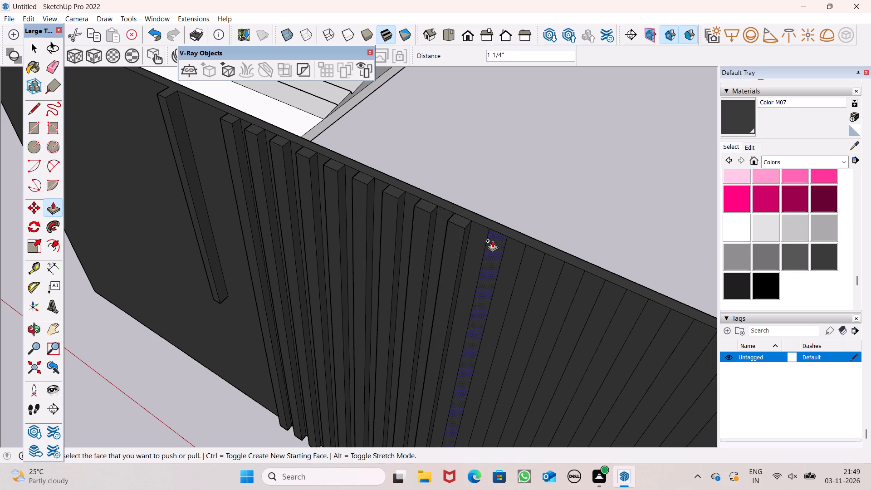
{"action": "left_click_drag", "start_coordinate": [495, 240], "coordinate": [465, 229]}
Pull the next three alternate strips past the panel's middle out to 1 1/4", raising the first by 11/16" plus 9/16".
{"action": "scroll", "coordinate": [510, 259], "scroll_direction": "down", "scroll_amount": 2}
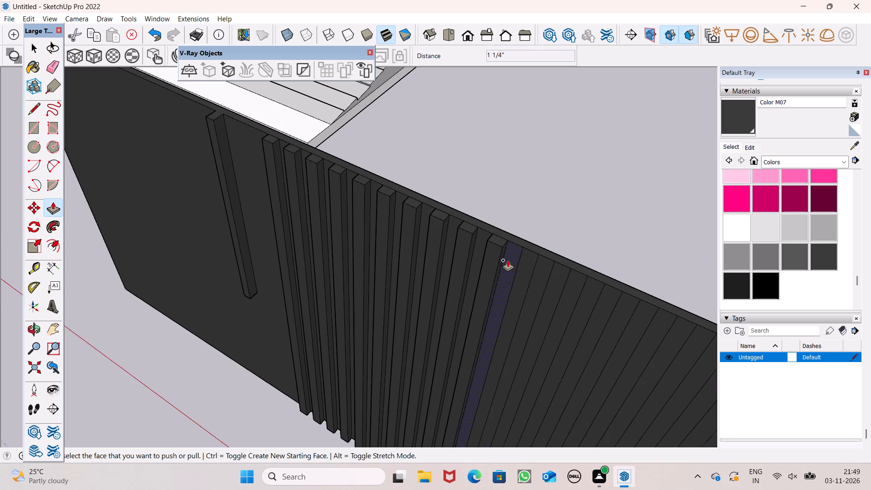
{"action": "middle_click_drag", "start_coordinate": [526, 290], "coordinate": [485, 335]}
{"action": "scroll", "coordinate": [499, 344], "scroll_direction": "up", "scroll_amount": 7}
{"action": "left_click_drag", "start_coordinate": [510, 293], "coordinate": [478, 288]}
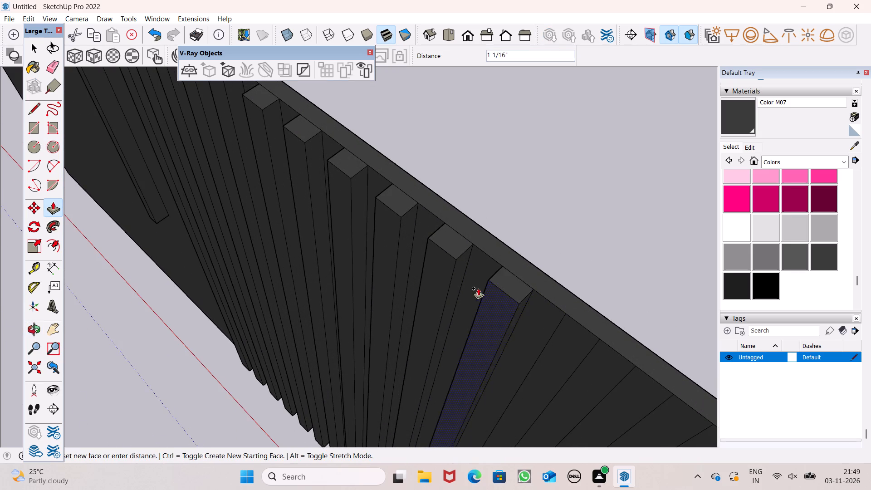
{"action": "left_click_drag", "start_coordinate": [478, 288], "coordinate": [456, 253]}
{"action": "scroll", "coordinate": [470, 184], "scroll_direction": "down", "scroll_amount": 3}
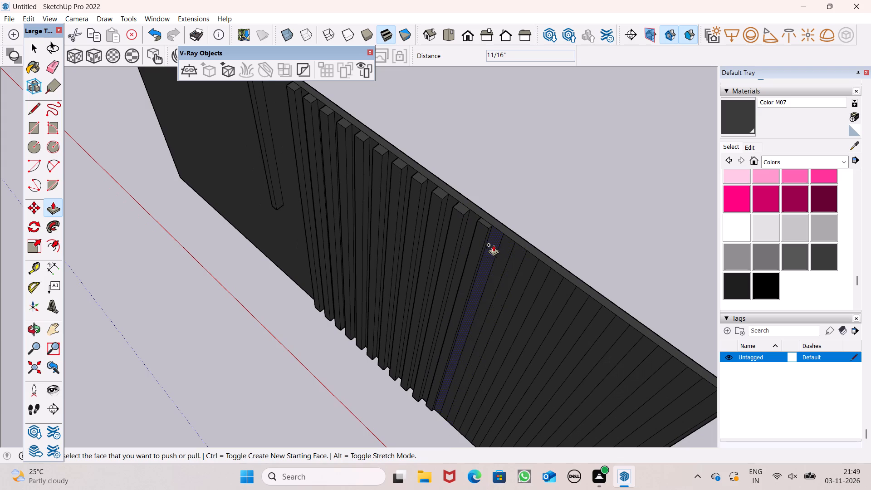
{"action": "scroll", "coordinate": [493, 230], "scroll_direction": "up", "scroll_amount": 7}
{"action": "left_click_drag", "start_coordinate": [464, 225], "coordinate": [430, 201]}
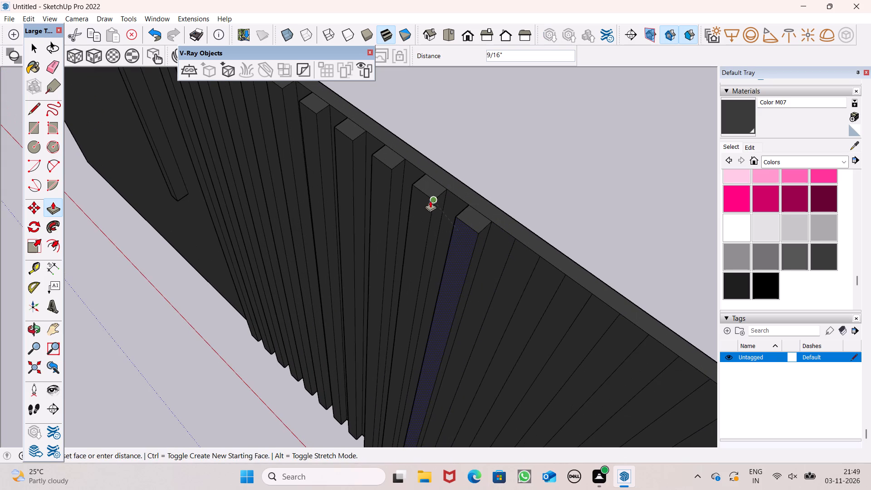
{"action": "left_click_drag", "start_coordinate": [430, 201], "coordinate": [430, 201]}
{"action": "left_click_drag", "start_coordinate": [524, 262], "coordinate": [465, 237]}
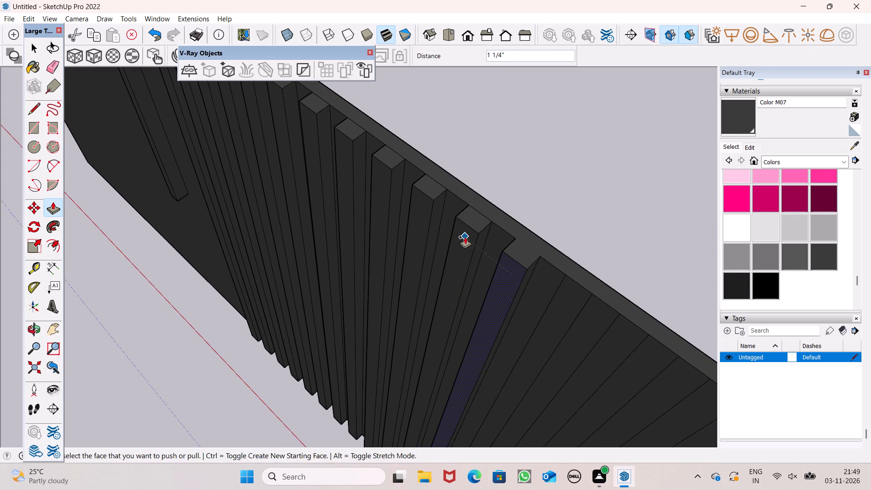
{"action": "left_click_drag", "start_coordinate": [465, 237], "coordinate": [473, 235]}
{"action": "left_click_drag", "start_coordinate": [573, 307], "coordinate": [557, 308]}
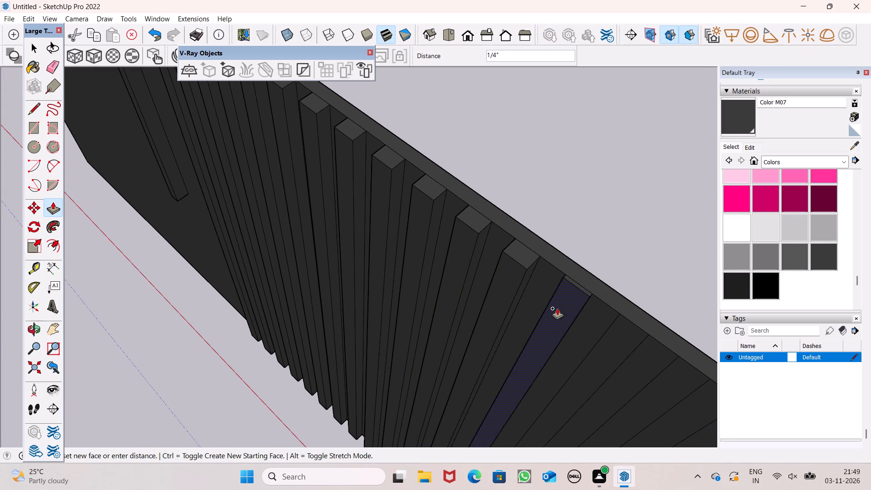
{"action": "left_click_drag", "start_coordinate": [557, 308], "coordinate": [527, 265]}
Pull four further alternate strips toward the panel's outer end outward by 1 1/4", level with the neighbouring slats.
{"action": "scroll", "coordinate": [445, 232], "scroll_direction": "down", "scroll_amount": 3}
{"action": "scroll", "coordinate": [556, 319], "scroll_direction": "up", "scroll_amount": 6}
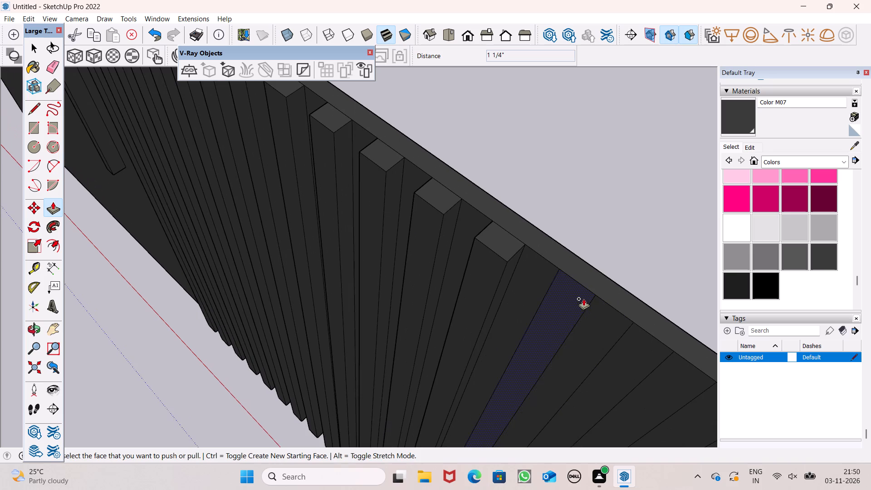
{"action": "left_click_drag", "start_coordinate": [580, 294], "coordinate": [508, 262]}
{"action": "scroll", "coordinate": [470, 225], "scroll_direction": "down", "scroll_amount": 4}
{"action": "scroll", "coordinate": [558, 301], "scroll_direction": "up", "scroll_amount": 6}
{"action": "left_click_drag", "start_coordinate": [587, 304], "coordinate": [498, 257]}
{"action": "scroll", "coordinate": [491, 223], "scroll_direction": "down", "scroll_amount": 4}
{"action": "scroll", "coordinate": [566, 300], "scroll_direction": "up", "scroll_amount": 5}
{"action": "left_click_drag", "start_coordinate": [631, 326], "coordinate": [550, 297]}
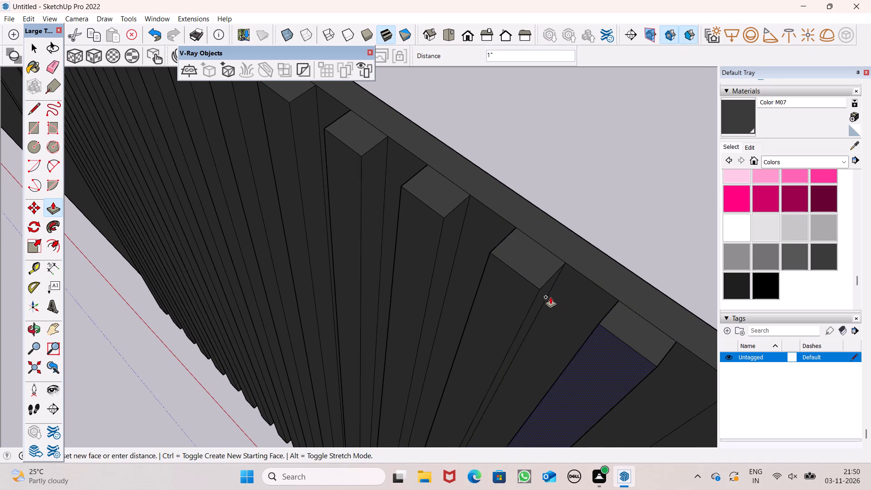
{"action": "left_click_drag", "start_coordinate": [550, 297], "coordinate": [529, 282]}
{"action": "scroll", "coordinate": [490, 243], "scroll_direction": "down", "scroll_amount": 5}
{"action": "scroll", "coordinate": [626, 335], "scroll_direction": "up", "scroll_amount": 5}
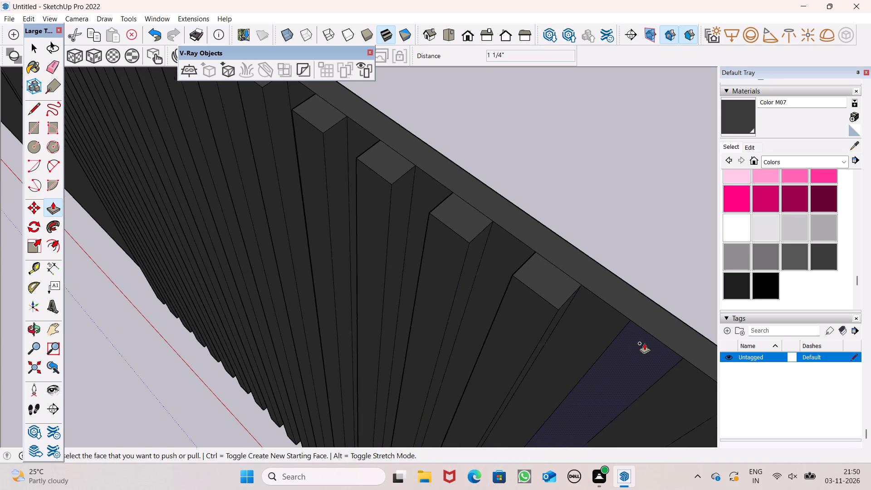
{"action": "left_click_drag", "start_coordinate": [644, 343], "coordinate": [545, 302]}
Pull the last three alternate strips at the panel's outer end out to 1 1/4", raising the first by 11/16" plus 9/16".
{"action": "scroll", "coordinate": [482, 246], "scroll_direction": "down", "scroll_amount": 7}
{"action": "scroll", "coordinate": [586, 370], "scroll_direction": "up", "scroll_amount": 5}
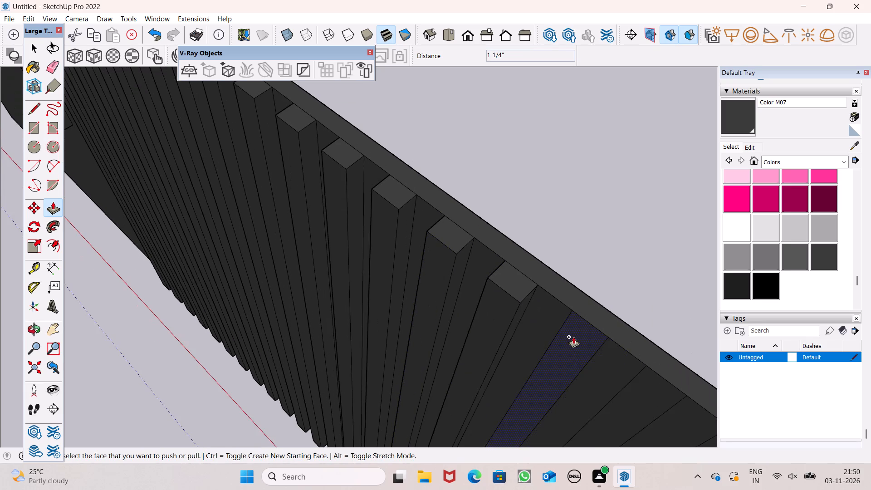
{"action": "left_click_drag", "start_coordinate": [577, 328], "coordinate": [505, 282]}
{"action": "scroll", "coordinate": [471, 259], "scroll_direction": "down", "scroll_amount": 7}
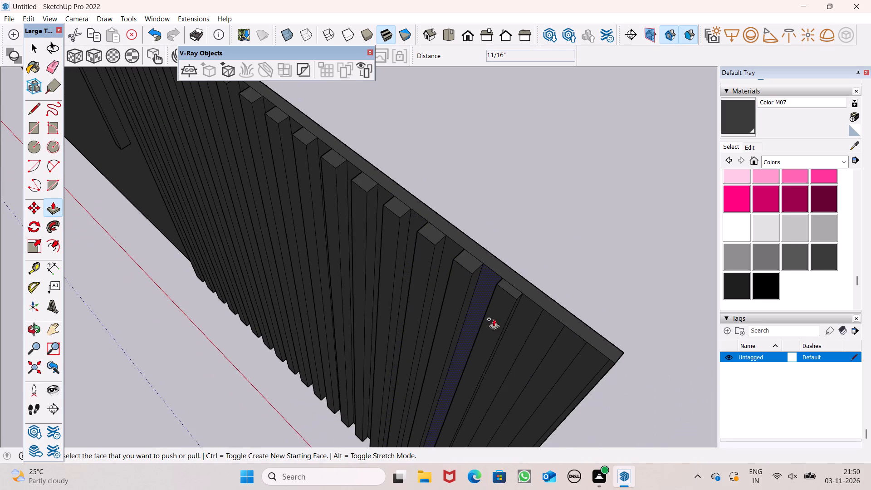
{"action": "scroll", "coordinate": [486, 297], "scroll_direction": "up", "scroll_amount": 5}
{"action": "left_click_drag", "start_coordinate": [506, 297], "coordinate": [453, 263]}
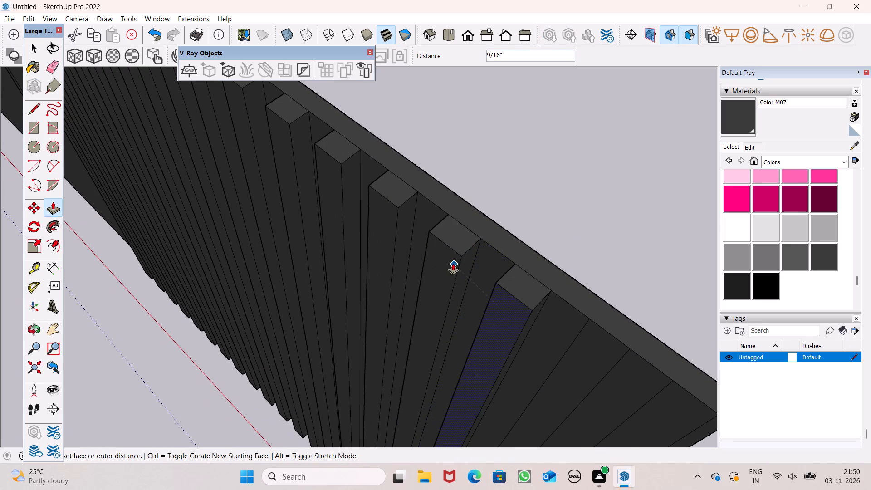
{"action": "left_click_drag", "start_coordinate": [453, 263], "coordinate": [459, 259]}
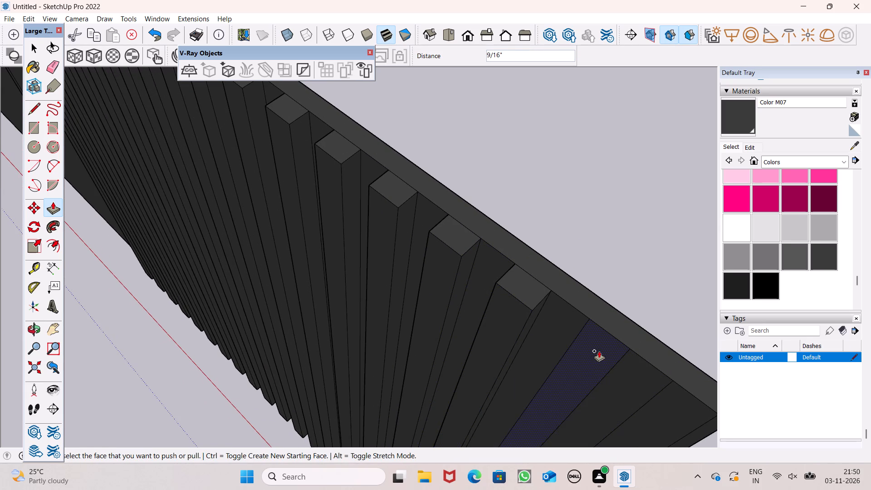
{"action": "left_click_drag", "start_coordinate": [599, 350], "coordinate": [527, 306]}
{"action": "scroll", "coordinate": [511, 274], "scroll_direction": "down", "scroll_amount": 5}
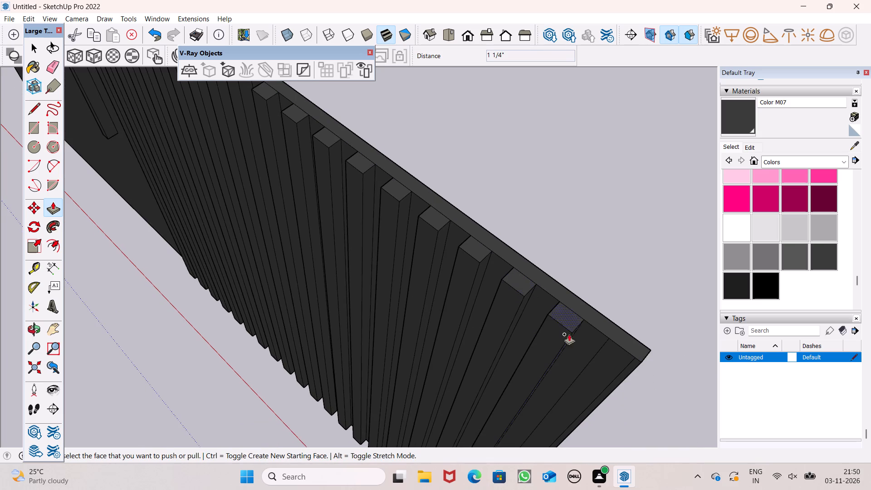
{"action": "left_click_drag", "start_coordinate": [607, 358], "coordinate": [563, 328]}
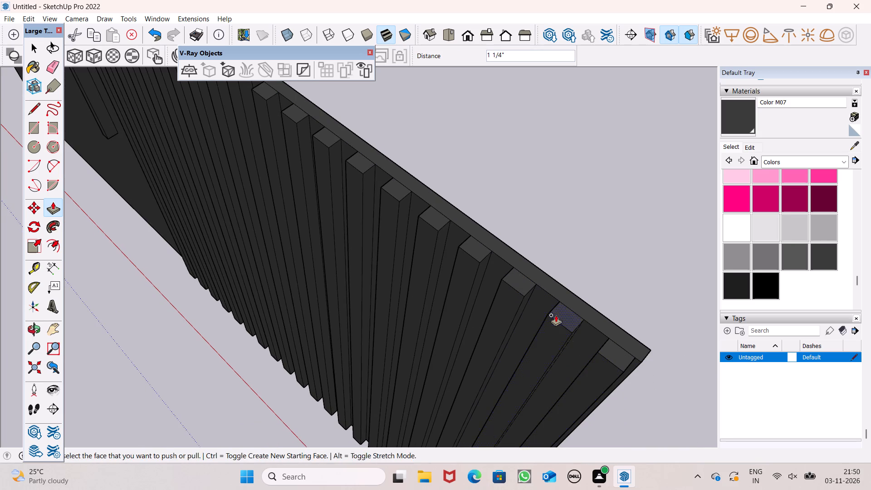
Group all the geometry of the freestanding dark slatted panel beside the house.
{"action": "key", "text": "space"}
{"action": "scroll", "coordinate": [544, 153], "scroll_direction": "down", "scroll_amount": 8}
{"action": "middle_click_drag", "start_coordinate": [522, 171], "coordinate": [621, 78]}
{"action": "scroll", "coordinate": [621, 78], "scroll_direction": "up", "scroll_amount": 1}
{"action": "scroll", "coordinate": [494, 230], "scroll_direction": "down", "scroll_amount": 4}
{"action": "middle_click_drag", "start_coordinate": [509, 228], "coordinate": [593, 137]}
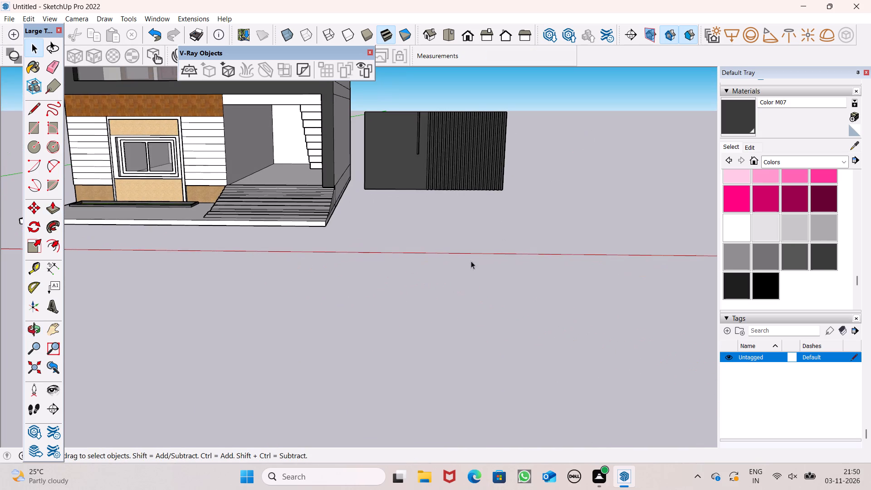
{"action": "scroll", "coordinate": [490, 489], "scroll_direction": "down", "scroll_amount": 2}
{"action": "scroll", "coordinate": [531, 219], "scroll_direction": "down", "scroll_amount": 3}
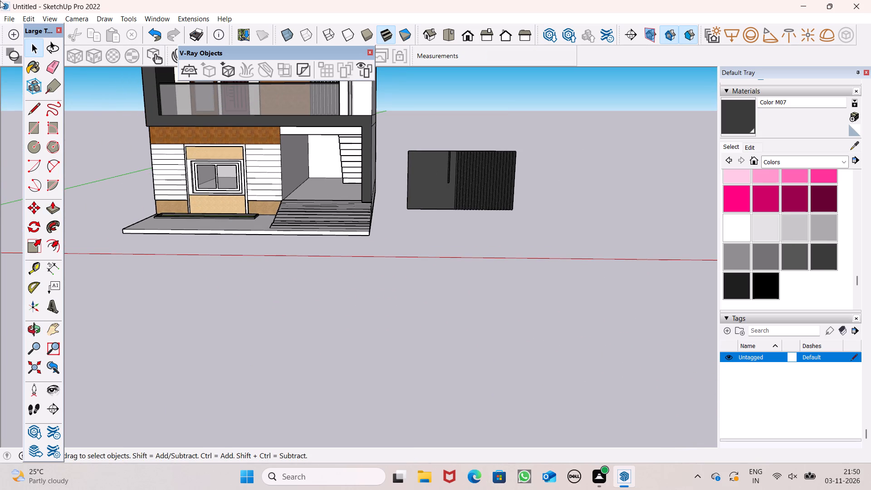
{"action": "scroll", "coordinate": [69, 72], "scroll_direction": "up", "scroll_amount": 5}
{"action": "scroll", "coordinate": [454, 122], "scroll_direction": "up", "scroll_amount": 7}
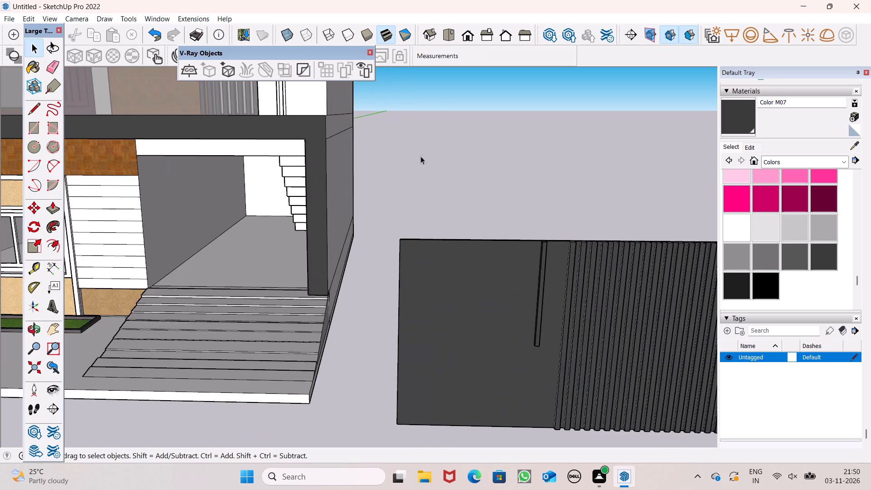
{"action": "scroll", "coordinate": [405, 174], "scroll_direction": "down", "scroll_amount": 3}
{"action": "triple_click", "coordinate": [438, 233]}
{"action": "left_click", "coordinate": [438, 231]}
{"action": "right_click", "coordinate": [438, 231]}
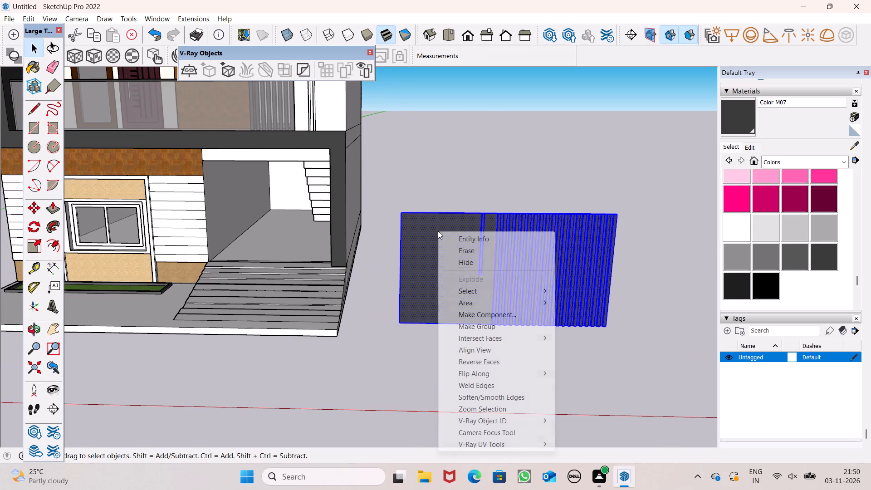
{"action": "left_click", "coordinate": [494, 327]}
Move the grouped slatted panel into the carport opening, at the top of the ramp against the dark column.
{"action": "scroll", "coordinate": [532, 228], "scroll_direction": "down", "scroll_amount": 4}
{"action": "middle_click_drag", "start_coordinate": [537, 270], "coordinate": [0, 339]}
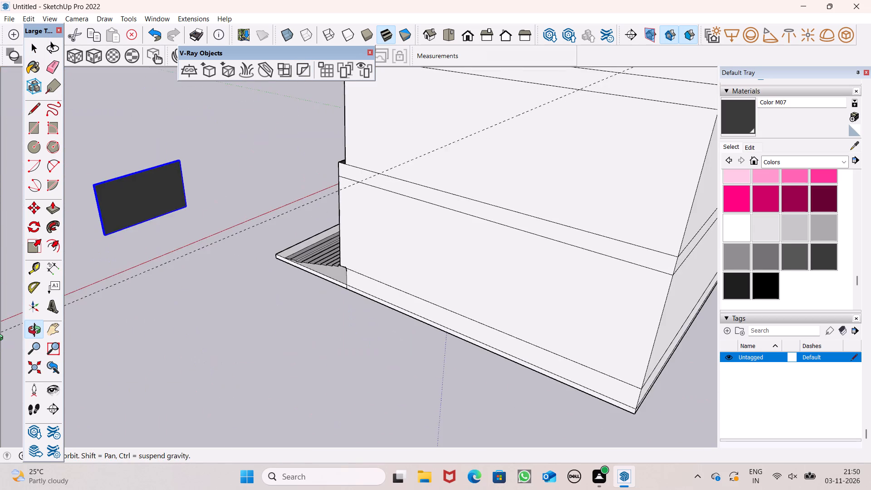
{"action": "middle_click_drag", "start_coordinate": [0, 339], "coordinate": [548, 290]}
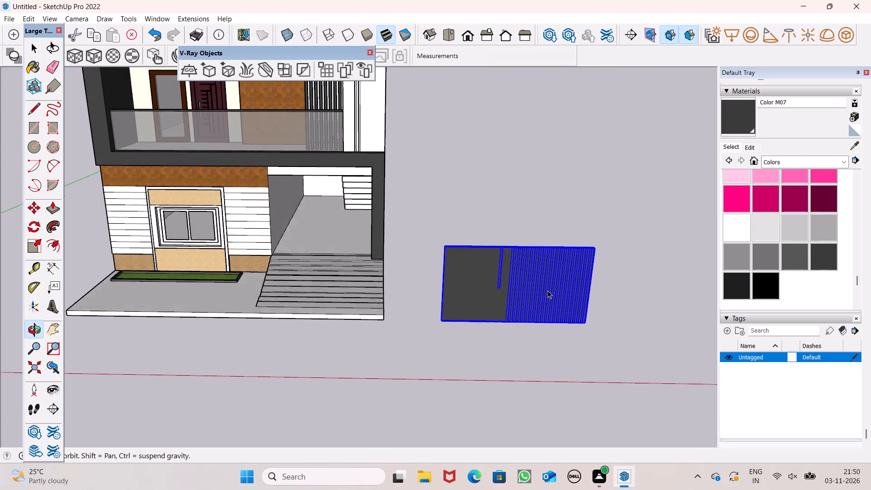
{"action": "middle_click_drag", "start_coordinate": [548, 290], "coordinate": [546, 293]}
{"action": "key", "text": "m"}
{"action": "key", "text": "Return"}
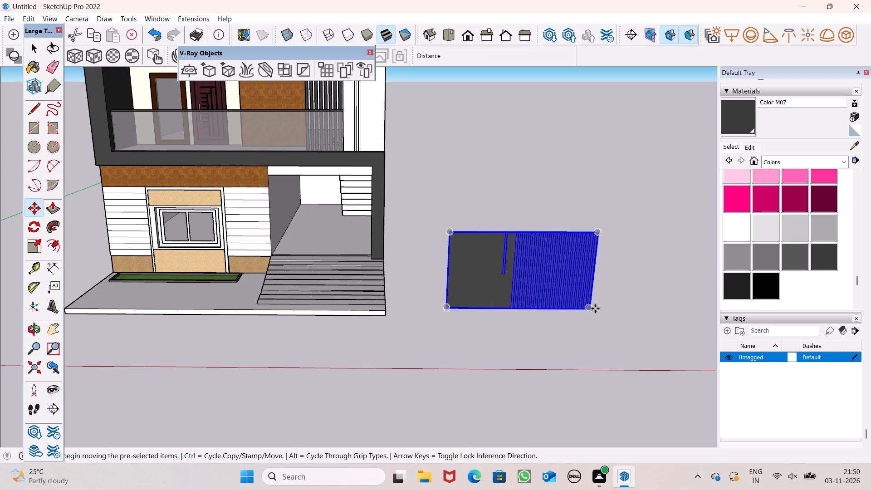
{"action": "left_click_drag", "start_coordinate": [594, 309], "coordinate": [367, 251]}
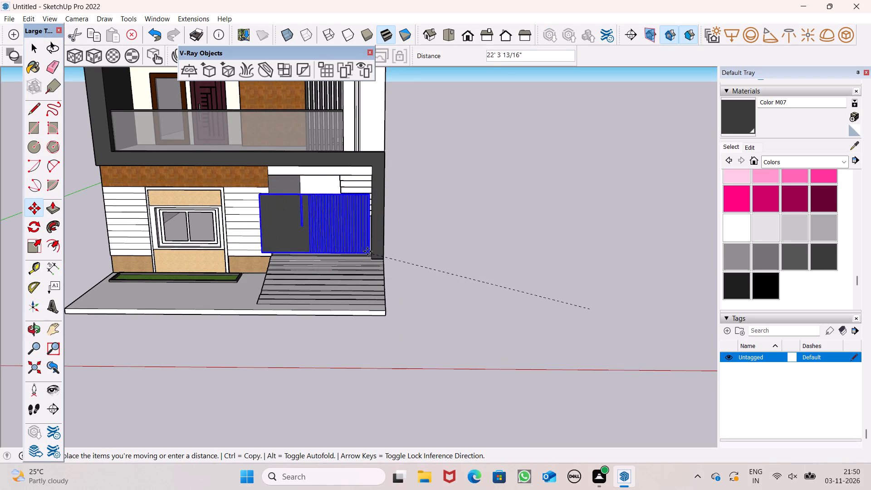
{"action": "left_click_drag", "start_coordinate": [367, 251], "coordinate": [368, 258]}
{"action": "scroll", "coordinate": [321, 224], "scroll_direction": "up", "scroll_amount": 10}
{"action": "middle_click", "coordinate": [319, 223]}
{"action": "middle_click", "coordinate": [322, 223]}
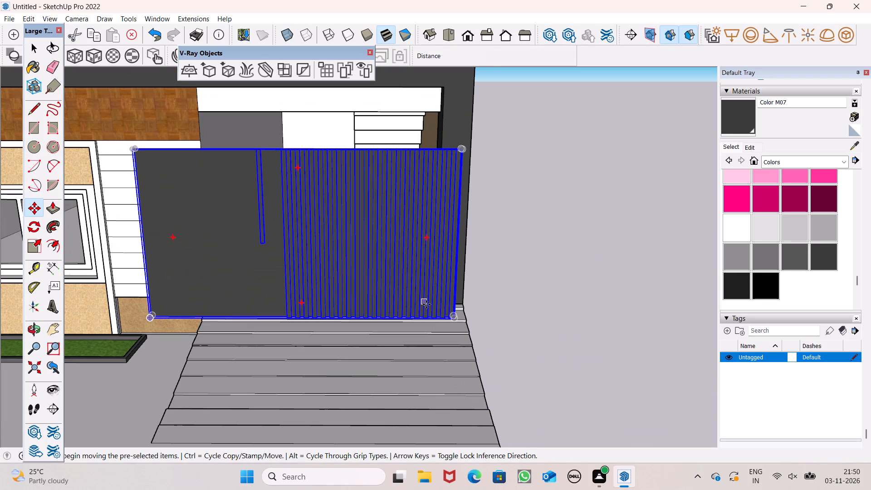
{"action": "left_click_drag", "start_coordinate": [455, 321], "coordinate": [427, 288]}
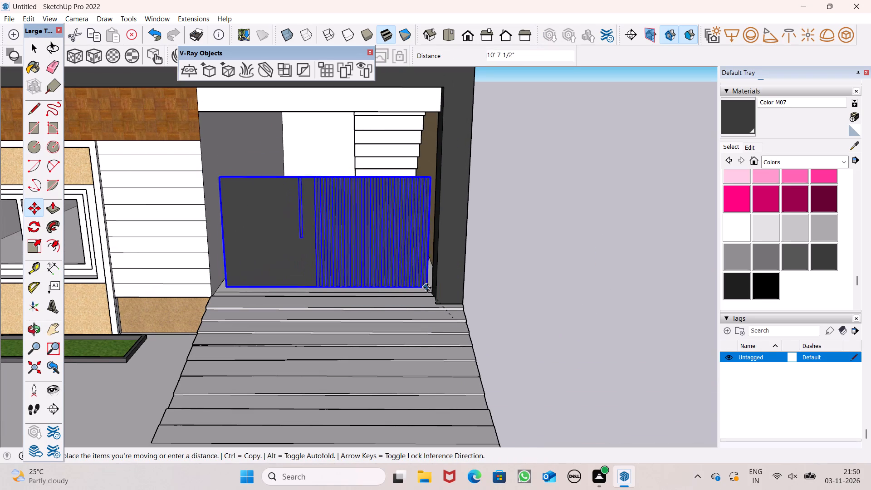
{"action": "left_click_drag", "start_coordinate": [427, 288], "coordinate": [431, 293]}
{"action": "middle_click_drag", "start_coordinate": [410, 289], "coordinate": [487, 381]}
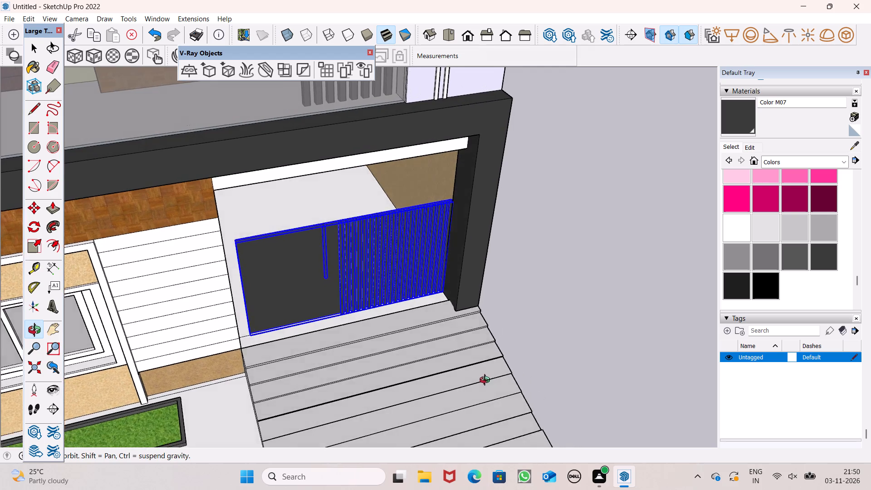
{"action": "middle_click_drag", "start_coordinate": [487, 381], "coordinate": [467, 375]}
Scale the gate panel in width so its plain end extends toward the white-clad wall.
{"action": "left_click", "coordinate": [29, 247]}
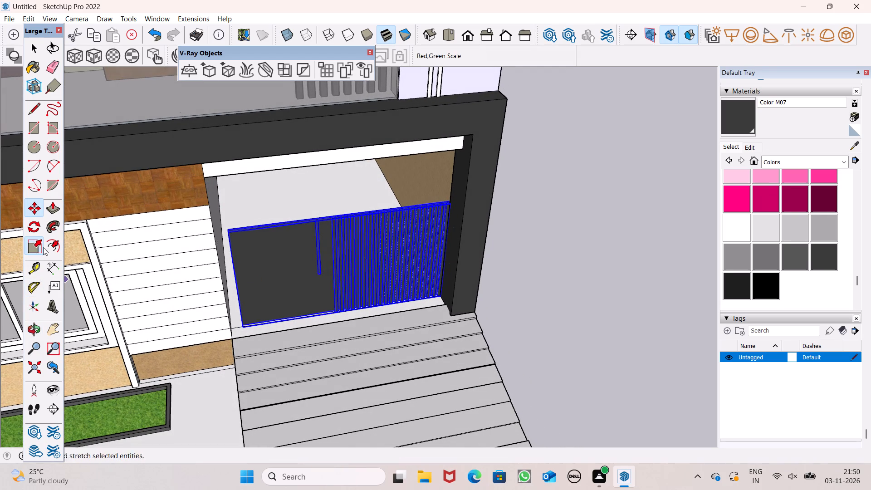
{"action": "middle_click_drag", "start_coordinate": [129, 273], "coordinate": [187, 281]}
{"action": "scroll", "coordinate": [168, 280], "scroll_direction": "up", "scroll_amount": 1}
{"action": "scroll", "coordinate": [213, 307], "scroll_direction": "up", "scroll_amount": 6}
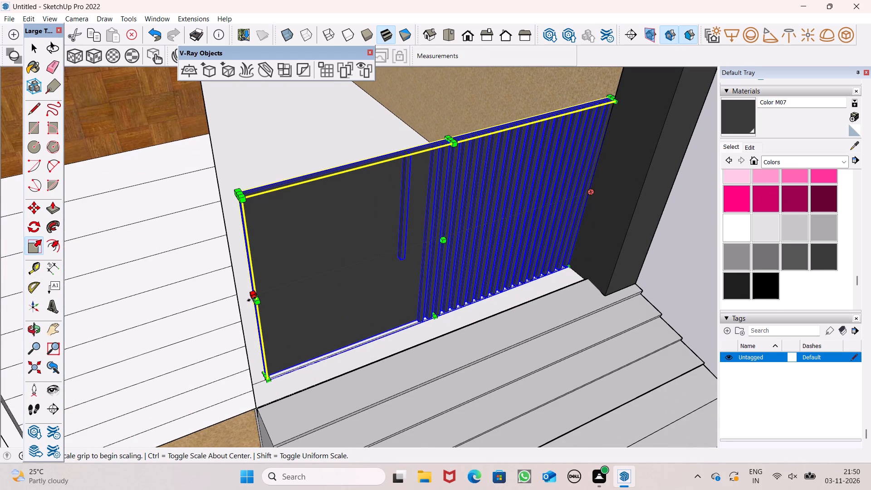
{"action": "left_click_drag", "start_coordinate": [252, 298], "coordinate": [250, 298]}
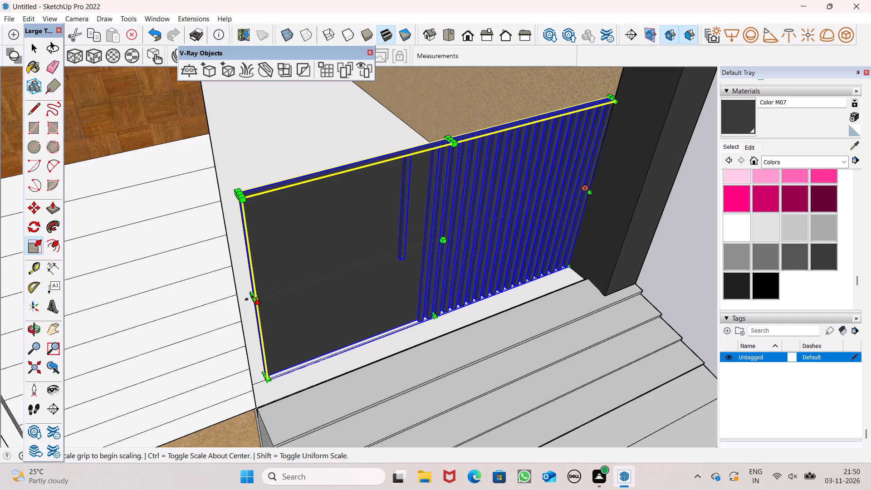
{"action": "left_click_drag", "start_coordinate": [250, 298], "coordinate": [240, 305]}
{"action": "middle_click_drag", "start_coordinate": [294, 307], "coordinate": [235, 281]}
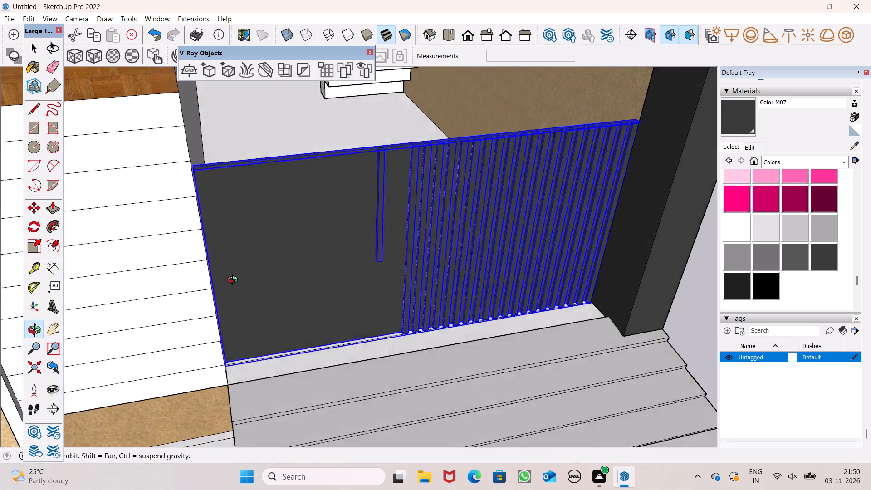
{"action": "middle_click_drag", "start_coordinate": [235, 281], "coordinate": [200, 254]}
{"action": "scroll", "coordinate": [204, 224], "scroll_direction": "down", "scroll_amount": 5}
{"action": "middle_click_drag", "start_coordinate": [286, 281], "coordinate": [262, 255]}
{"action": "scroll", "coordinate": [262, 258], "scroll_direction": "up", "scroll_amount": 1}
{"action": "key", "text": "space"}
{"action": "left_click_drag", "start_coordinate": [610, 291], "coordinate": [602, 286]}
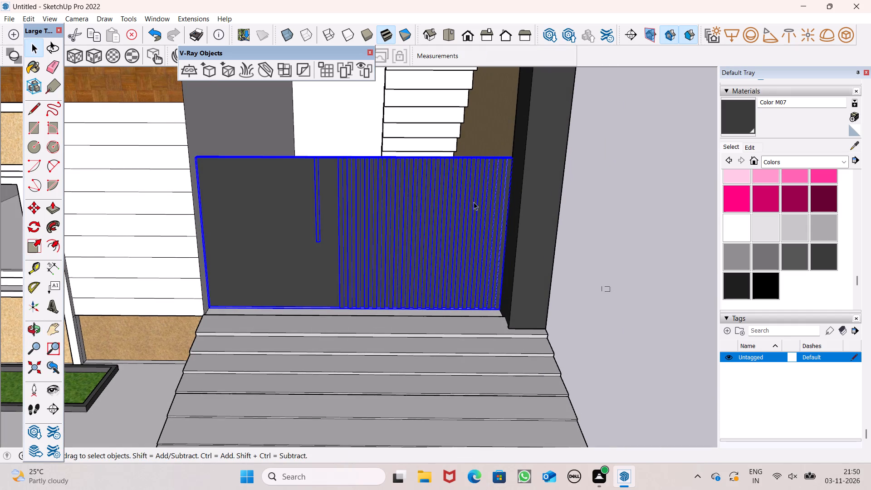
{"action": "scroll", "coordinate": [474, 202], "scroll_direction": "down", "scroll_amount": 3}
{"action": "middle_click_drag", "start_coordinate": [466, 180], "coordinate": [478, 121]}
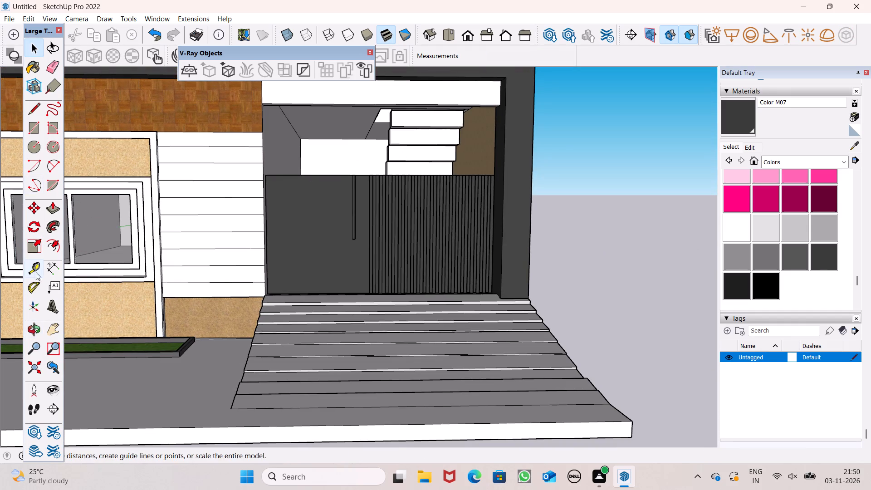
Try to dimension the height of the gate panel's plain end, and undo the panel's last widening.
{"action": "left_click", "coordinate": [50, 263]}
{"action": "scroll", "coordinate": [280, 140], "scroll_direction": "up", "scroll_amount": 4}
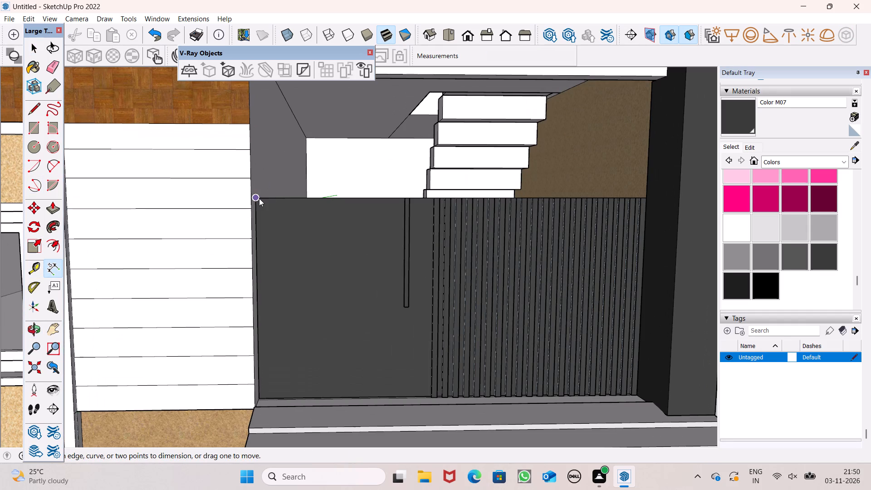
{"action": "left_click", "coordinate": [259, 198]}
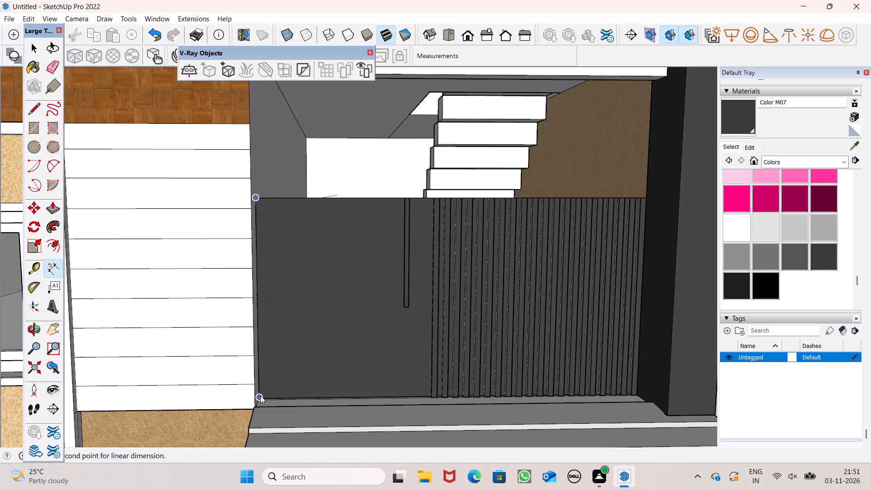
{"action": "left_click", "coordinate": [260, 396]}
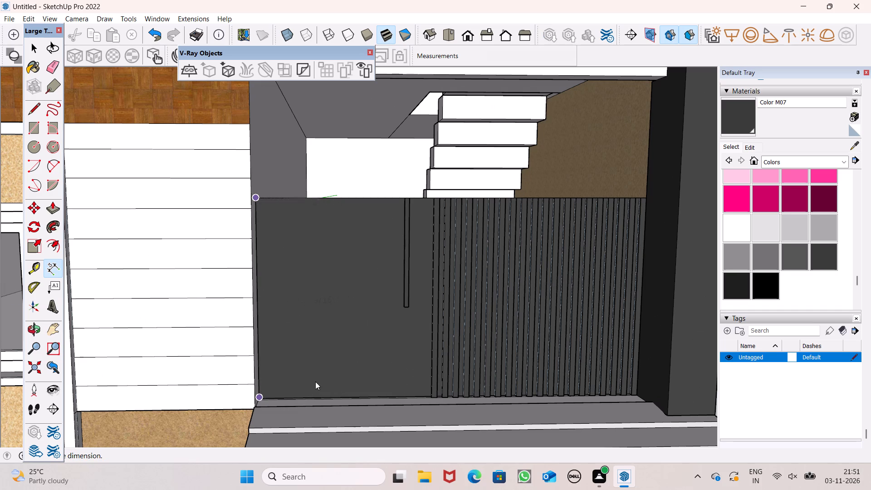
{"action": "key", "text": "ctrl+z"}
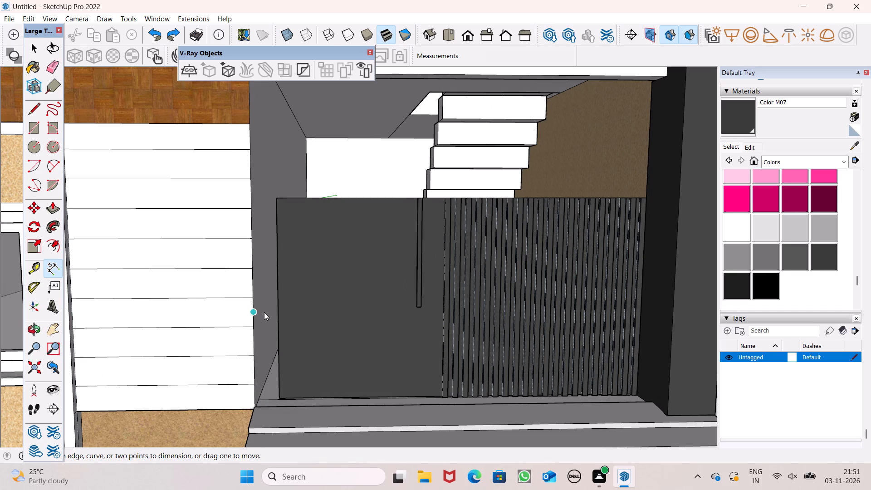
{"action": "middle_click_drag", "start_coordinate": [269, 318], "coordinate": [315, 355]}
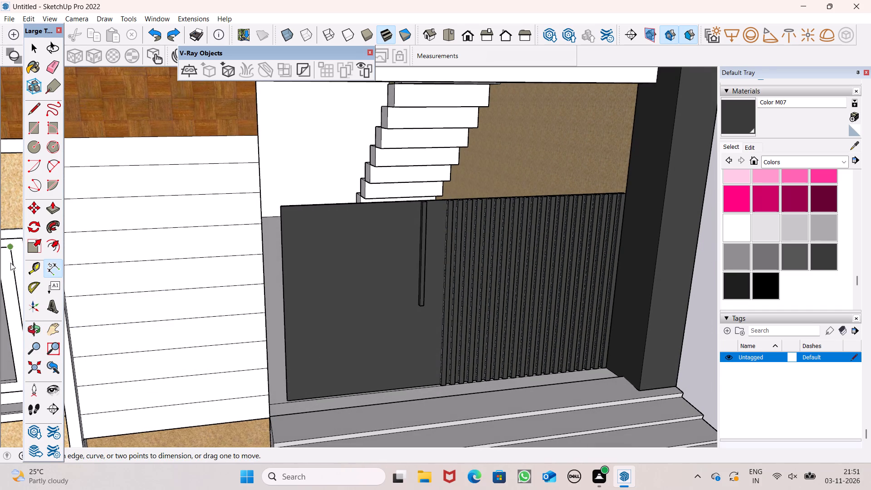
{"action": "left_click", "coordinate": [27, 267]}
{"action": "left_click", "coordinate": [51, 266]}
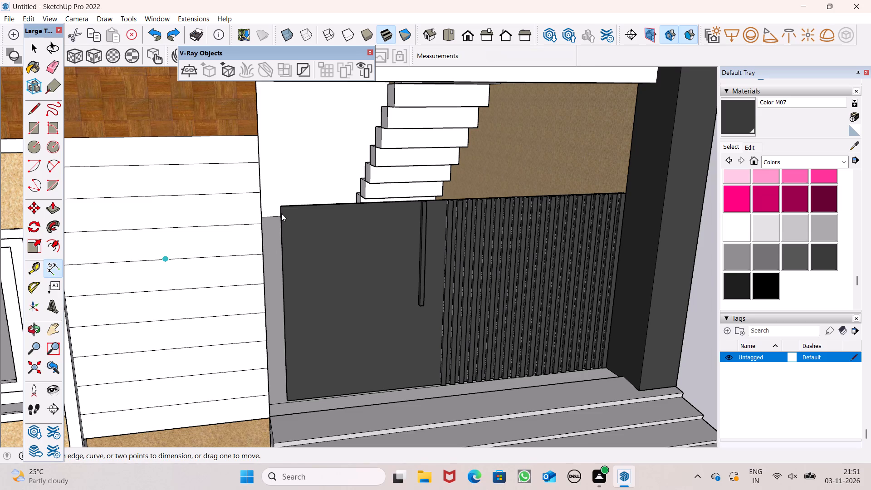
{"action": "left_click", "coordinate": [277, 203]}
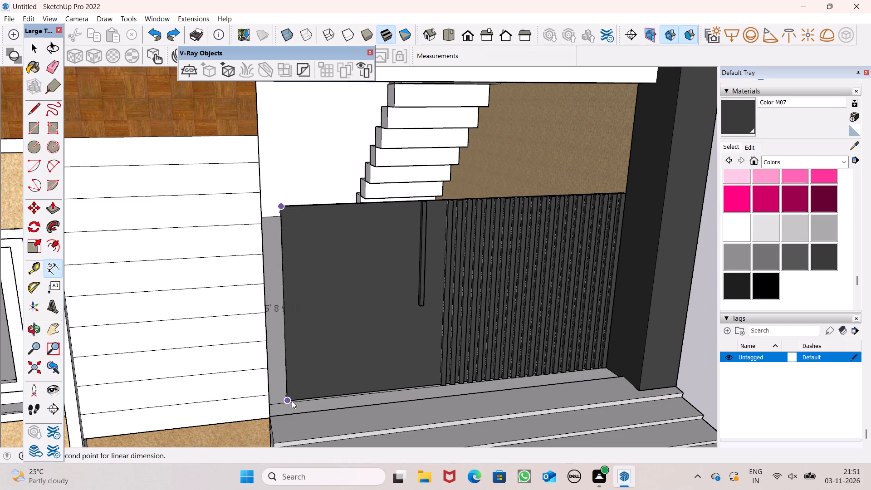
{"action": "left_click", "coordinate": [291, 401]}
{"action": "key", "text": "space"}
Scale the gate panel along the red axis so its plain end reaches the carport wall beside the white cladding.
{"action": "middle_click_drag", "start_coordinate": [288, 362], "coordinate": [299, 387]}
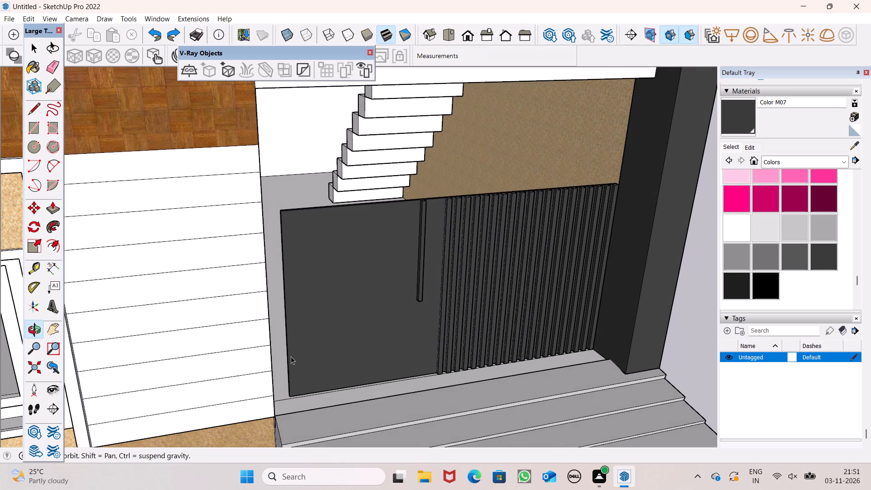
{"action": "left_click", "coordinate": [292, 344]}
{"action": "left_click", "coordinate": [37, 239]}
{"action": "middle_click_drag", "start_coordinate": [205, 309], "coordinate": [207, 326]}
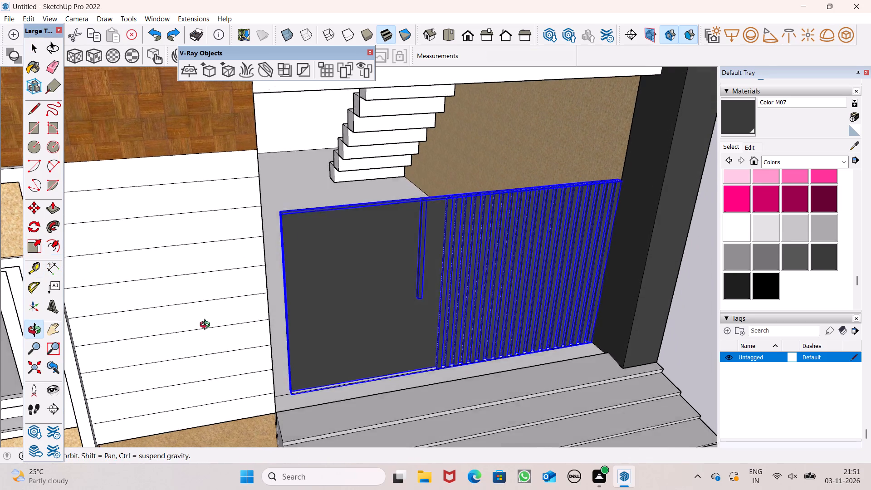
{"action": "middle_click_drag", "start_coordinate": [207, 326], "coordinate": [211, 341]}
{"action": "scroll", "coordinate": [240, 315], "scroll_direction": "up", "scroll_amount": 8}
{"action": "left_click_drag", "start_coordinate": [329, 299], "coordinate": [312, 305]}
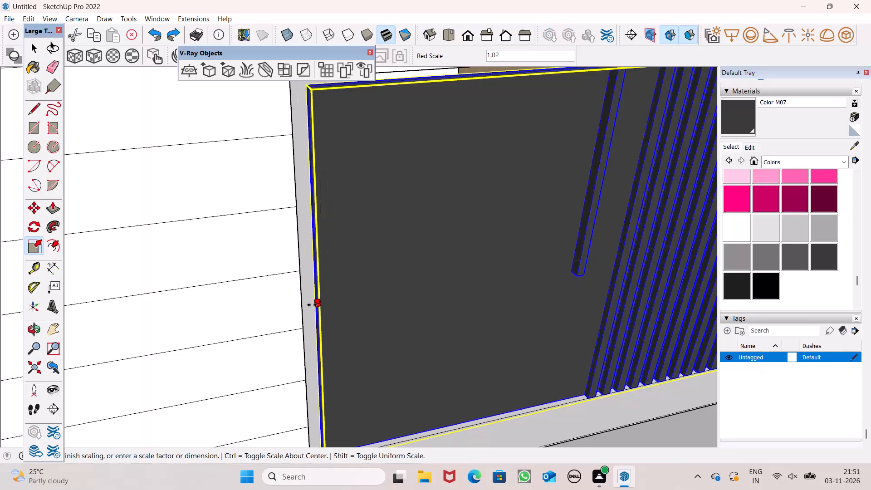
{"action": "left_click_drag", "start_coordinate": [312, 305], "coordinate": [302, 309]}
{"action": "scroll", "coordinate": [197, 263], "scroll_direction": "down", "scroll_amount": 5}
{"action": "key", "text": "space"}
{"action": "middle_click_drag", "start_coordinate": [230, 309], "coordinate": [137, 303]}
{"action": "scroll", "coordinate": [142, 261], "scroll_direction": "down", "scroll_amount": 8}
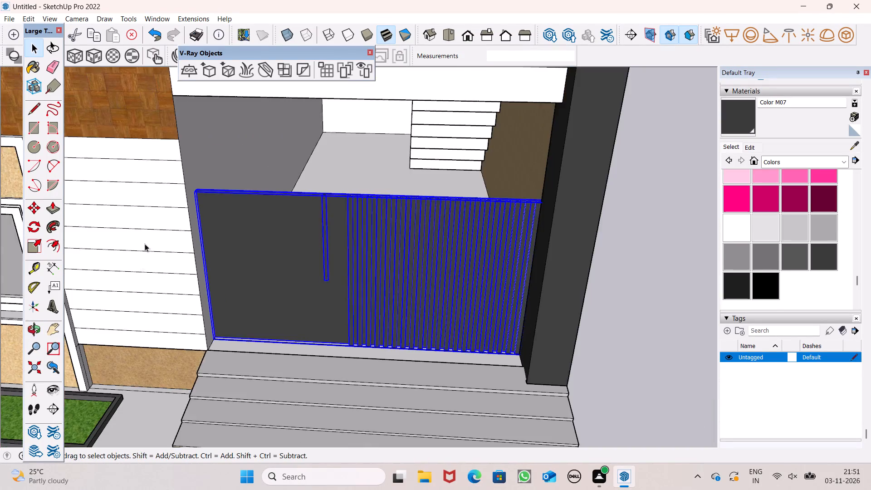
{"action": "scroll", "coordinate": [145, 244], "scroll_direction": "down", "scroll_amount": 6}
{"action": "left_click", "coordinate": [447, 342]}
Examine the fitted carport gate and the whole house from the front and the side.
{"action": "middle_click_drag", "start_coordinate": [390, 332], "coordinate": [415, 216]}
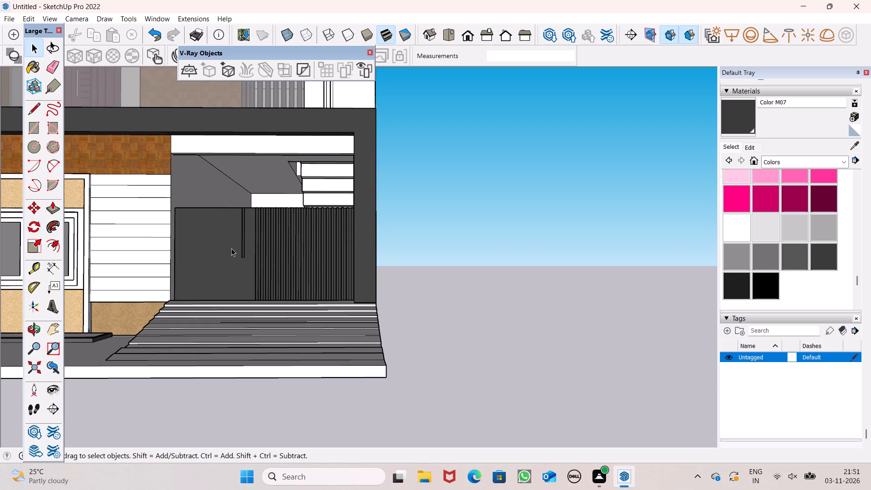
{"action": "scroll", "coordinate": [317, 174], "scroll_direction": "down", "scroll_amount": 5}
{"action": "middle_click_drag", "start_coordinate": [390, 208], "coordinate": [530, 218]}
{"action": "scroll", "coordinate": [530, 218], "scroll_direction": "up", "scroll_amount": 1}
{"action": "scroll", "coordinate": [443, 188], "scroll_direction": "down", "scroll_amount": 2}
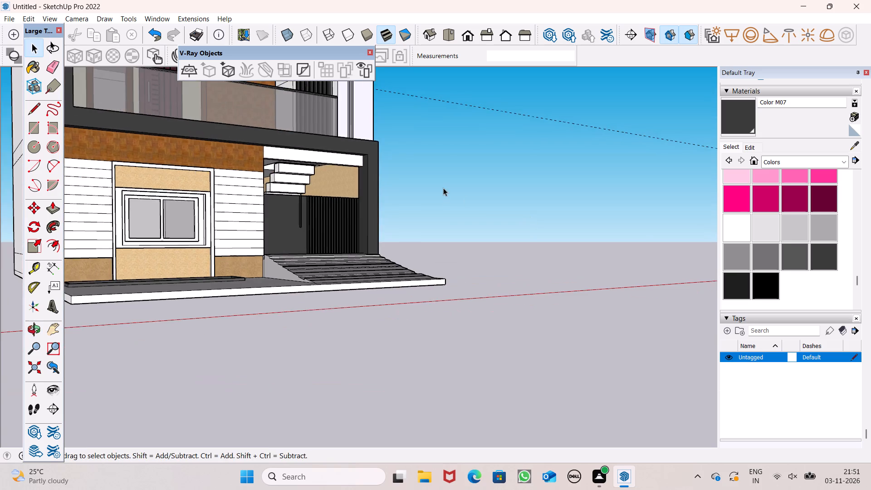
{"action": "middle_click_drag", "start_coordinate": [449, 210], "coordinate": [298, 255]}
{"action": "scroll", "coordinate": [298, 250], "scroll_direction": "up", "scroll_amount": 1}
{"action": "scroll", "coordinate": [415, 181], "scroll_direction": "down", "scroll_amount": 7}
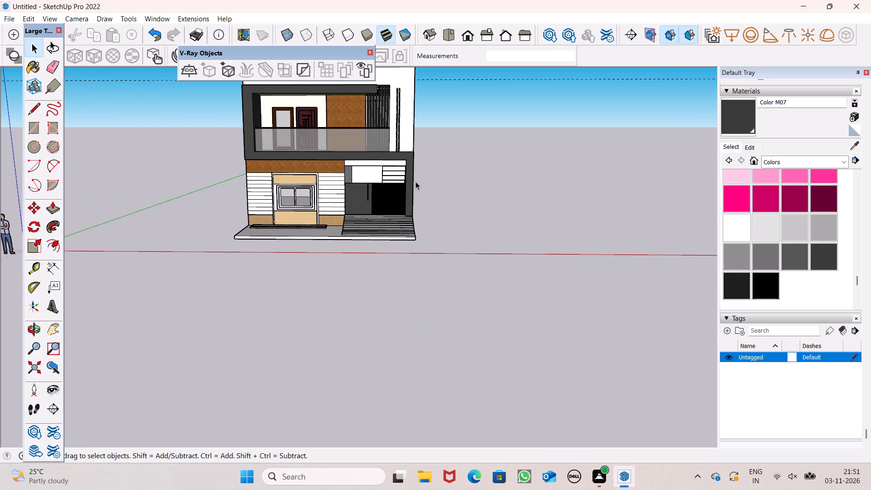
{"action": "scroll", "coordinate": [348, 236], "scroll_direction": "down", "scroll_amount": 6}
{"action": "scroll", "coordinate": [293, 133], "scroll_direction": "up", "scroll_amount": 8}
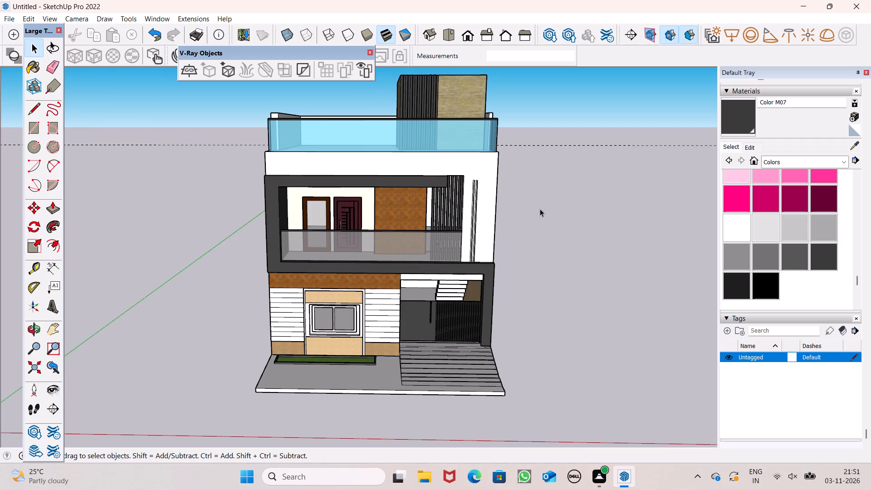
{"action": "middle_click", "coordinate": [540, 210]}
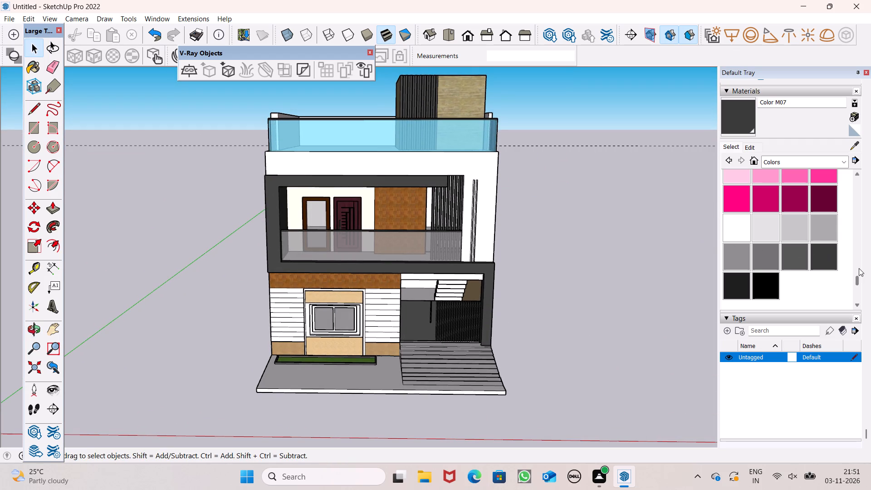
{"action": "middle_click_drag", "start_coordinate": [560, 247], "coordinate": [612, 265]}
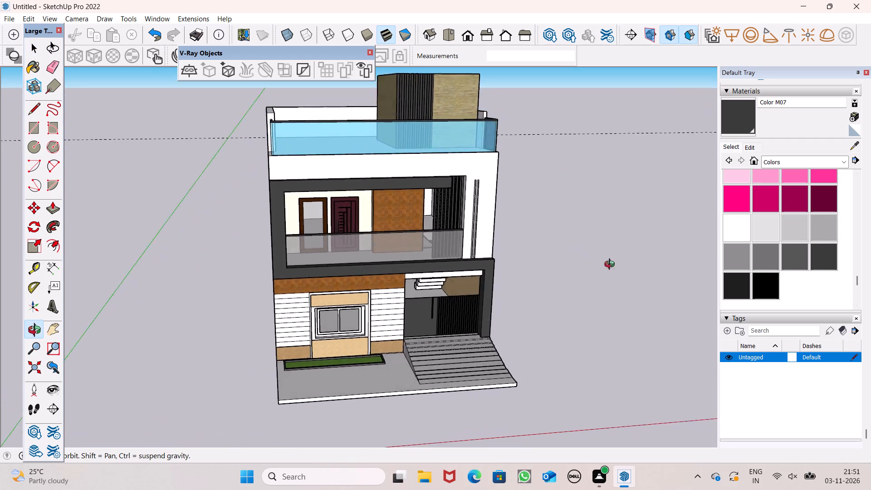
{"action": "middle_click_drag", "start_coordinate": [612, 265], "coordinate": [800, 282]}
{"action": "scroll", "coordinate": [798, 282], "scroll_direction": "up", "scroll_amount": 1}
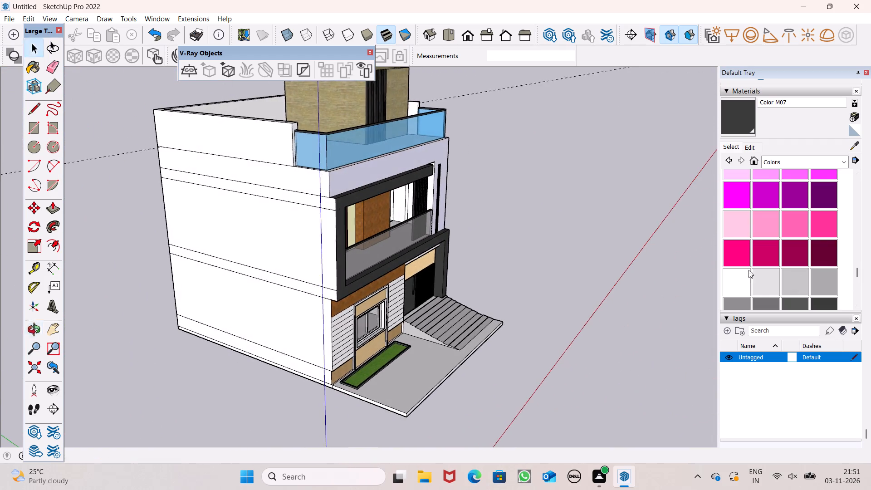
Erase the horizontal floor-level and base lines crossing the plain white side wall of the house.
{"action": "middle_click_drag", "start_coordinate": [362, 246], "coordinate": [431, 277]}
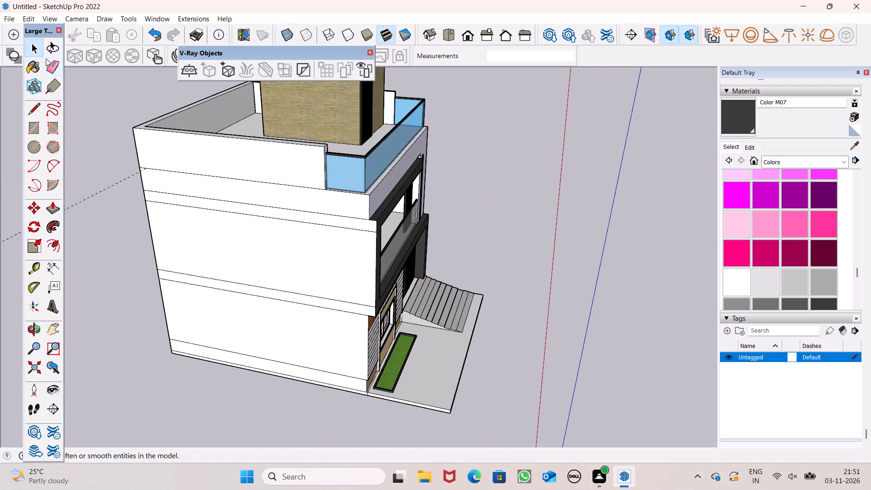
{"action": "left_click", "coordinate": [54, 70]}
{"action": "left_click", "coordinate": [45, 65]}
{"action": "left_click_drag", "start_coordinate": [76, 146], "coordinate": [90, 220]}
{"action": "left_click_drag", "start_coordinate": [195, 164], "coordinate": [207, 321]}
{"action": "left_click", "coordinate": [219, 346]}
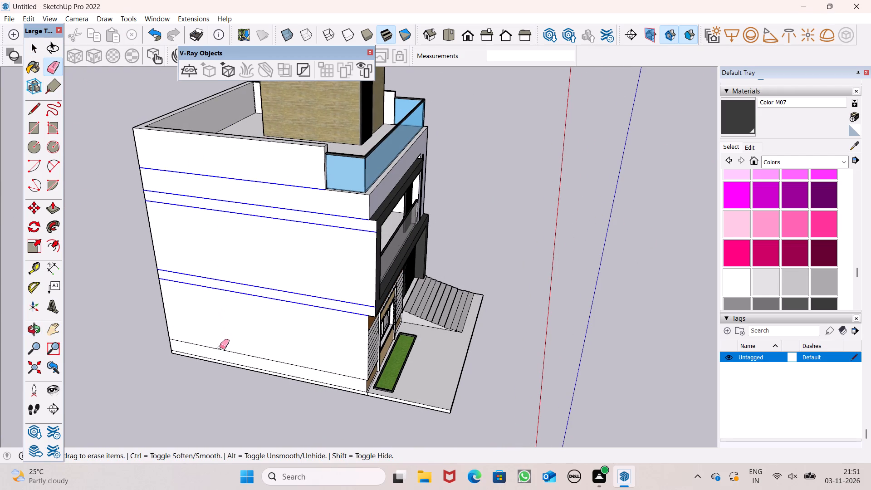
Erase the horizontal lines crossing the white rear wall, including the line near its base.
{"action": "middle_click_drag", "start_coordinate": [199, 311], "coordinate": [577, 265]}
{"action": "left_click_drag", "start_coordinate": [320, 168], "coordinate": [329, 195]}
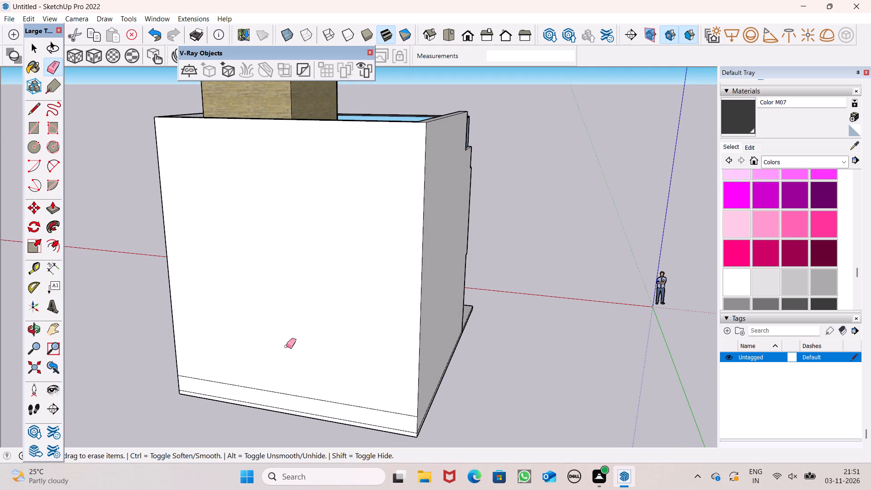
{"action": "left_click_drag", "start_coordinate": [277, 360], "coordinate": [260, 392]}
Erase the horizontal floor-level and base lines crossing the opposite white side wall.
{"action": "middle_click_drag", "start_coordinate": [244, 353], "coordinate": [559, 336]}
{"action": "scroll", "coordinate": [554, 327], "scroll_direction": "up", "scroll_amount": 1}
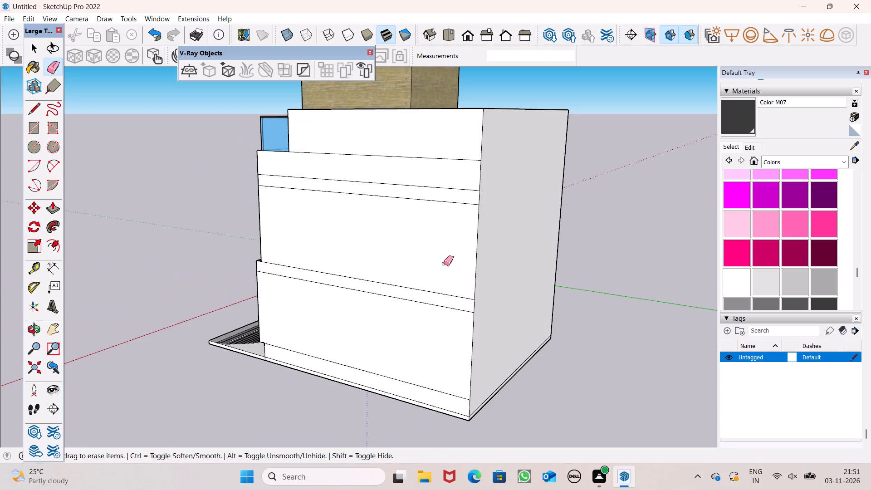
{"action": "left_click_drag", "start_coordinate": [383, 115], "coordinate": [377, 314]}
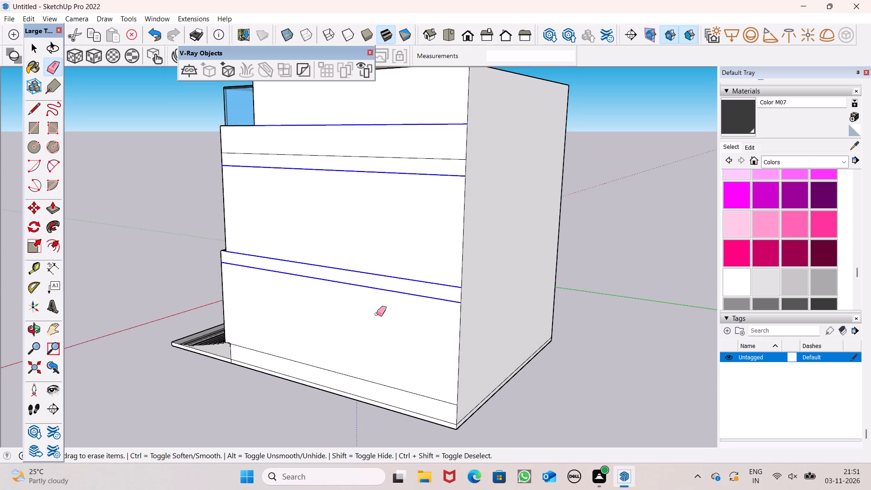
{"action": "left_click_drag", "start_coordinate": [377, 314], "coordinate": [374, 304]}
{"action": "left_click_drag", "start_coordinate": [369, 150], "coordinate": [362, 196]}
{"action": "left_click_drag", "start_coordinate": [308, 352], "coordinate": [303, 363]}
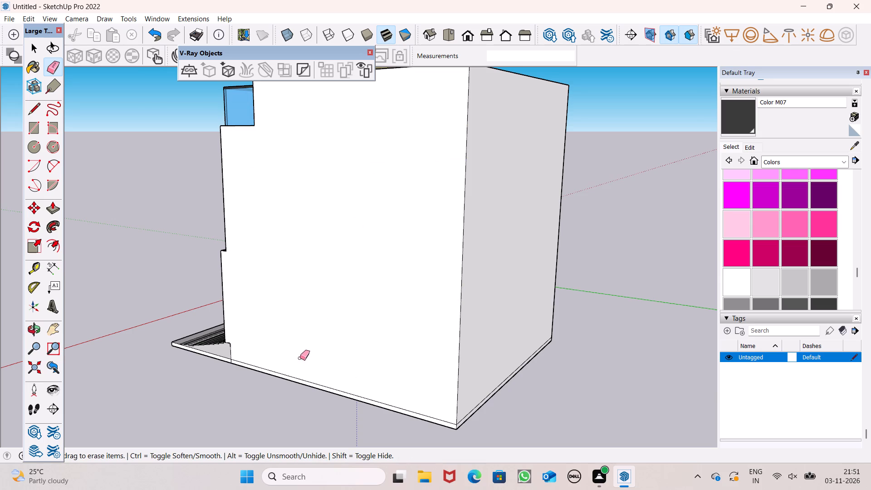
Raise the planter's dark rim slightly above the grass with Push/Pull, in front of the ground-floor window.
{"action": "middle_click_drag", "start_coordinate": [300, 314], "coordinate": [617, 333]}
{"action": "scroll", "coordinate": [423, 277], "scroll_direction": "down", "scroll_amount": 3}
{"action": "middle_click_drag", "start_coordinate": [313, 307], "coordinate": [522, 273]}
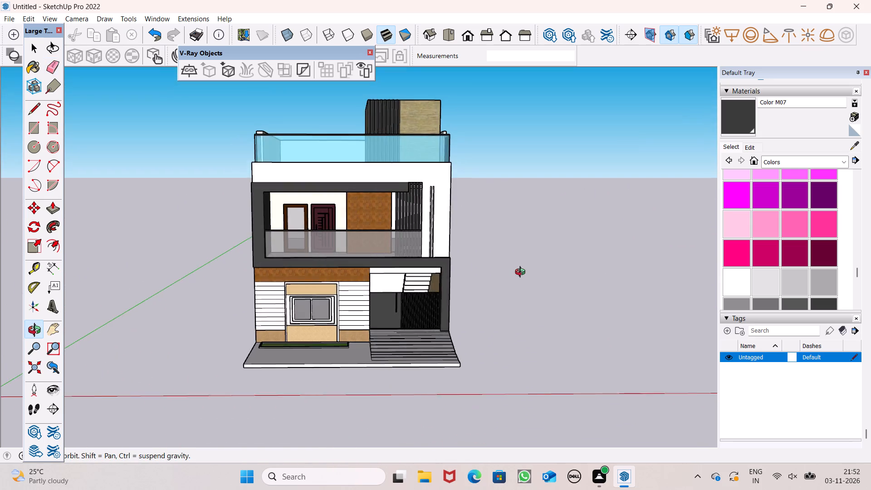
{"action": "middle_click_drag", "start_coordinate": [522, 273], "coordinate": [507, 284]}
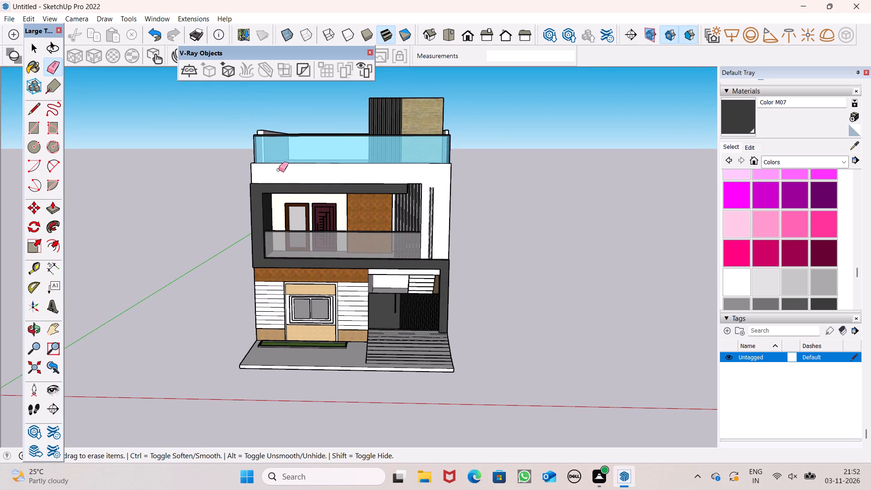
{"action": "middle_click_drag", "start_coordinate": [385, 236], "coordinate": [409, 206]}
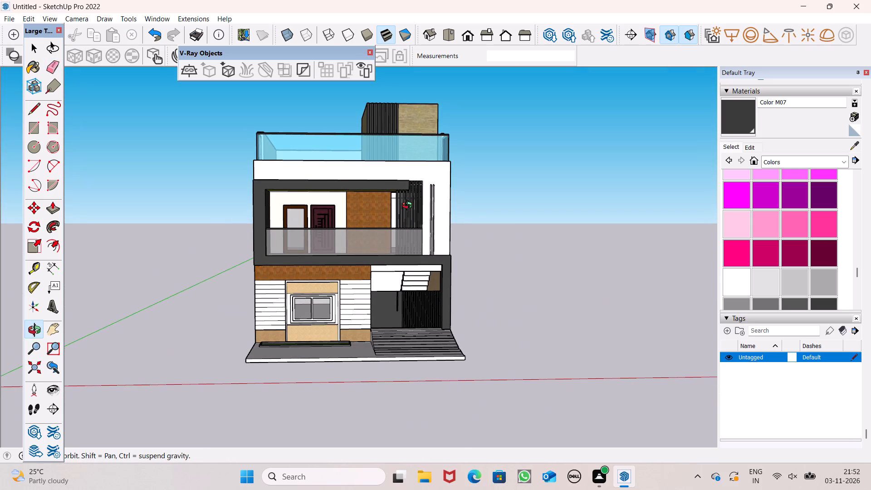
{"action": "middle_click_drag", "start_coordinate": [409, 206], "coordinate": [411, 228]}
{"action": "scroll", "coordinate": [289, 289], "scroll_direction": "up", "scroll_amount": 7}
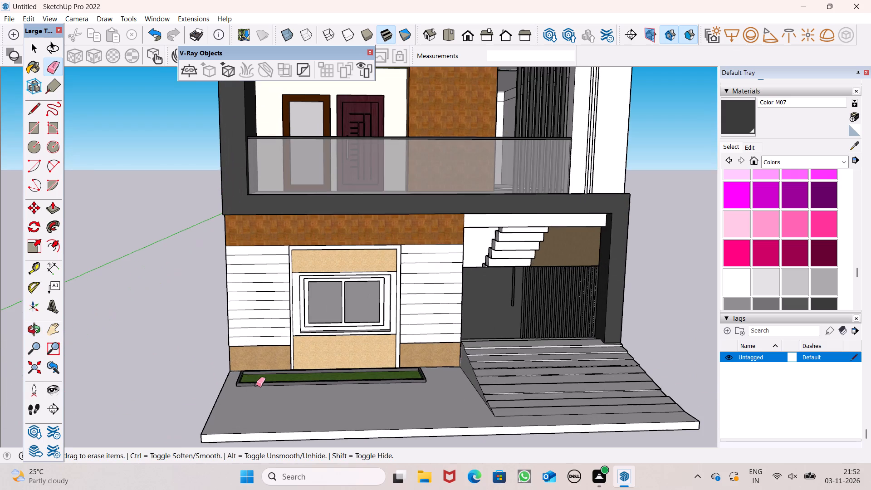
{"action": "left_click", "coordinate": [53, 208]}
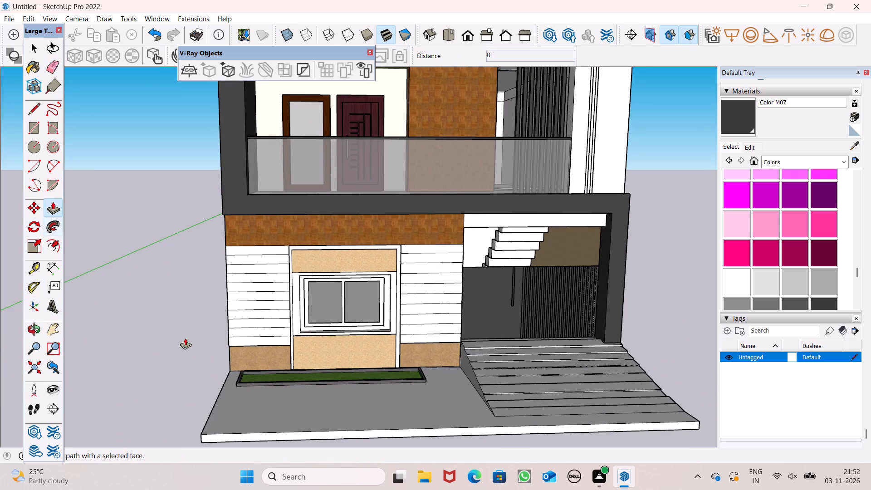
{"action": "middle_click_drag", "start_coordinate": [194, 365], "coordinate": [204, 416]}
{"action": "scroll", "coordinate": [241, 405], "scroll_direction": "up", "scroll_amount": 12}
{"action": "left_click_drag", "start_coordinate": [238, 391], "coordinate": [238, 385]}
{"action": "scroll", "coordinate": [178, 386], "scroll_direction": "down", "scroll_amount": 5}
{"action": "key", "text": "space"}
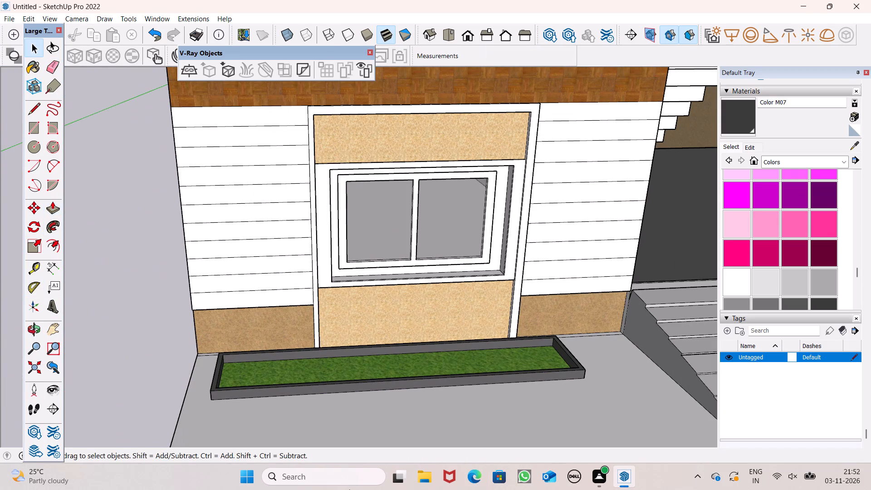
Search the 3D Warehouse components for "flower plants".
{"action": "left_click", "coordinate": [349, 489]}
{"action": "scroll", "coordinate": [348, 476], "scroll_direction": "down", "scroll_amount": 5}
{"action": "scroll", "coordinate": [404, 407], "scroll_direction": "down", "scroll_amount": 8}
{"action": "scroll", "coordinate": [270, 383], "scroll_direction": "down", "scroll_amount": 7}
{"action": "scroll", "coordinate": [247, 328], "scroll_direction": "down", "scroll_amount": 1}
{"action": "scroll", "coordinate": [247, 328], "scroll_direction": "up", "scroll_amount": 1}
{"action": "scroll", "coordinate": [247, 328], "scroll_direction": "down", "scroll_amount": 6}
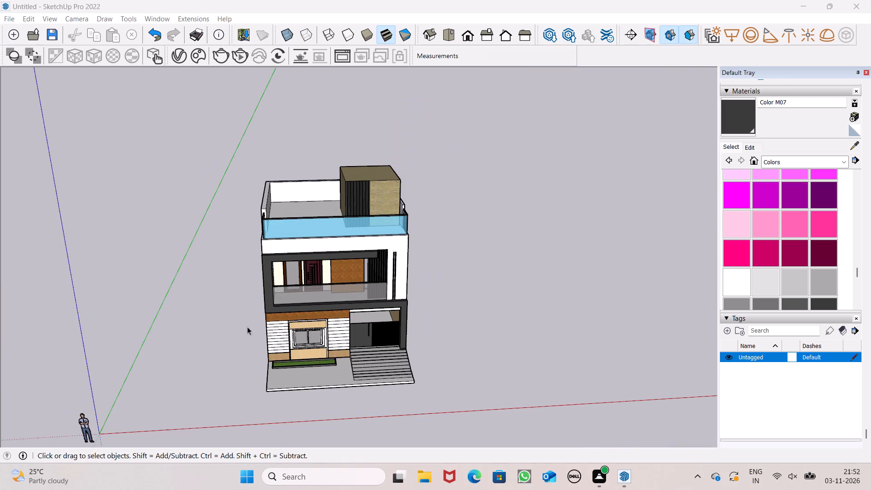
{"action": "scroll", "coordinate": [672, 127], "scroll_direction": "up", "scroll_amount": 7}
{"action": "scroll", "coordinate": [780, 178], "scroll_direction": "up", "scroll_amount": 9}
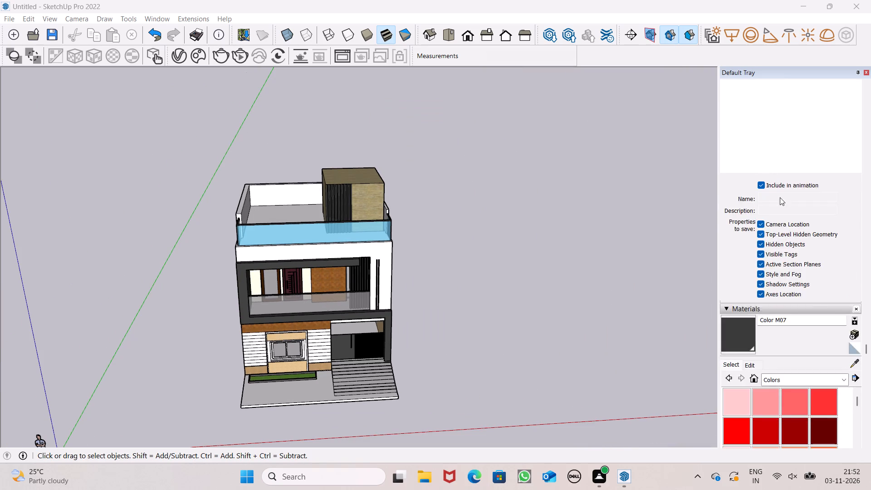
{"action": "scroll", "coordinate": [798, 230], "scroll_direction": "up", "scroll_amount": 18}
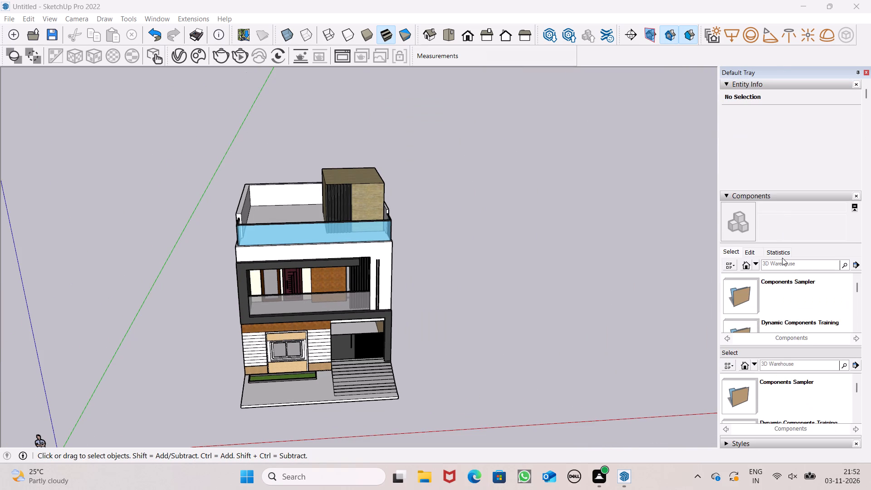
{"action": "left_click", "coordinate": [783, 265]}
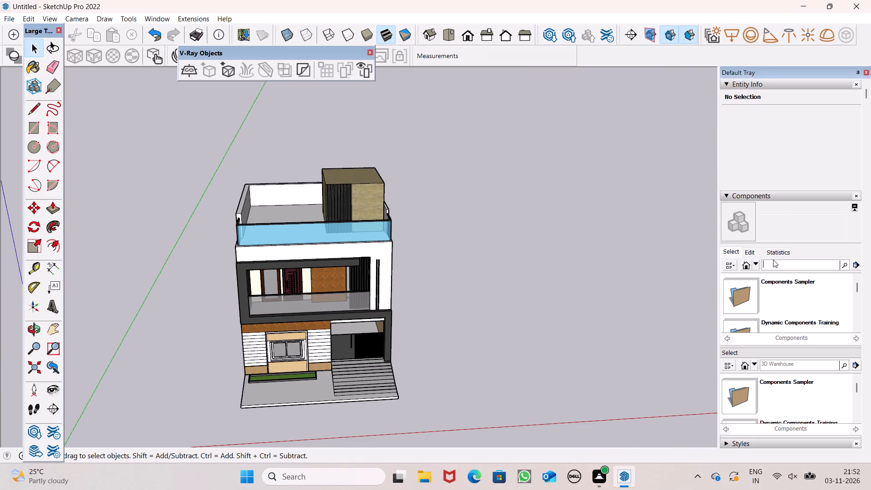
{"action": "type", "text": "flower plants"}
{"action": "key", "text": "Return"}
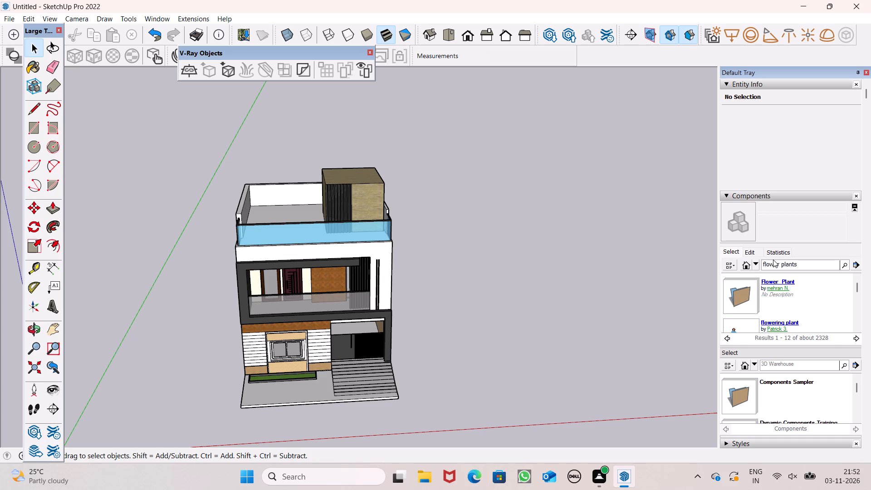
Browse the flower plants search results and open the Flowers & Plants collection.
{"action": "scroll", "coordinate": [798, 282], "scroll_direction": "down", "scroll_amount": 5}
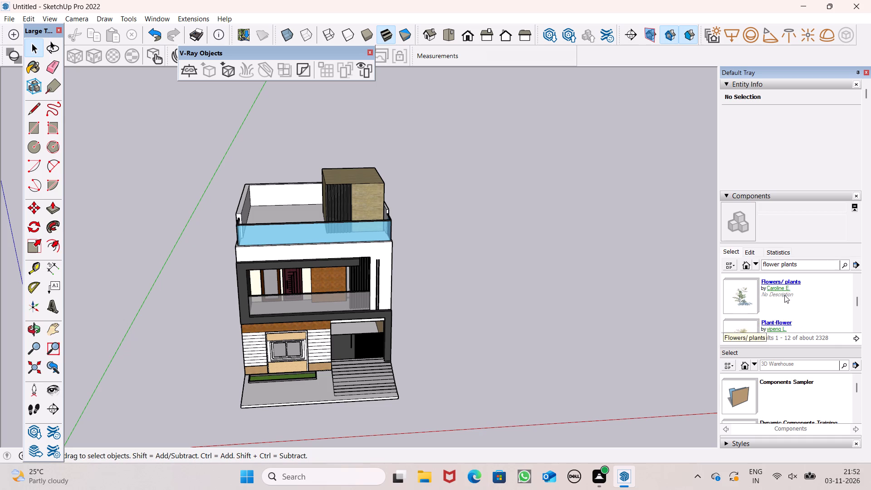
{"action": "scroll", "coordinate": [784, 295], "scroll_direction": "up", "scroll_amount": 2}
{"action": "scroll", "coordinate": [779, 300], "scroll_direction": "down", "scroll_amount": 2}
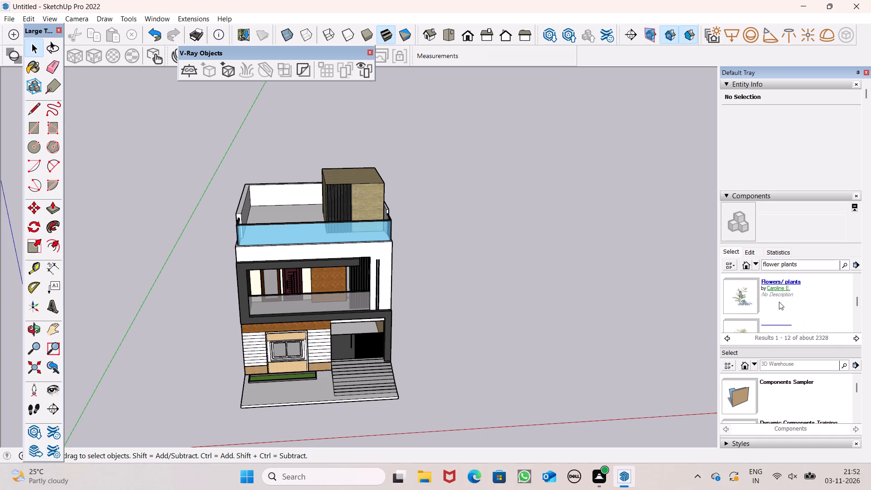
{"action": "scroll", "coordinate": [777, 305], "scroll_direction": "down", "scroll_amount": 5}
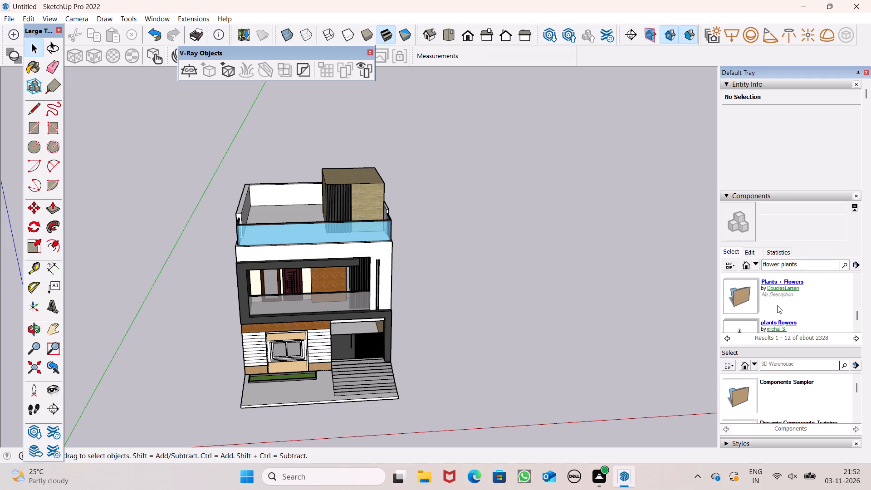
{"action": "scroll", "coordinate": [777, 305], "scroll_direction": "down", "scroll_amount": 2}
{"action": "scroll", "coordinate": [766, 267], "scroll_direction": "up", "scroll_amount": 3}
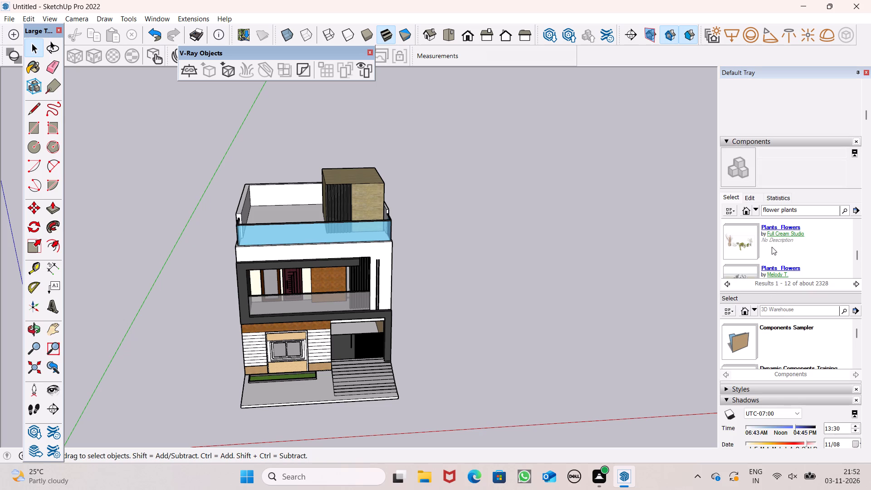
{"action": "left_click", "coordinate": [805, 206]}
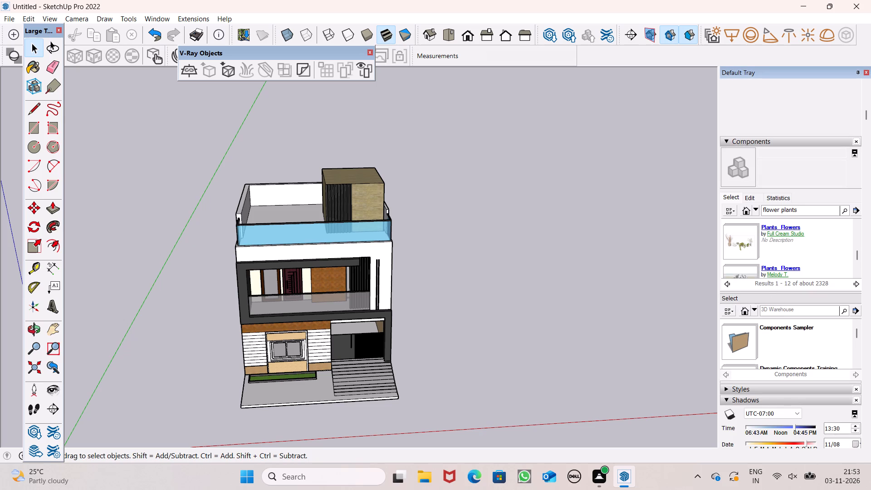
{"action": "scroll", "coordinate": [744, 250], "scroll_direction": "up", "scroll_amount": 6}
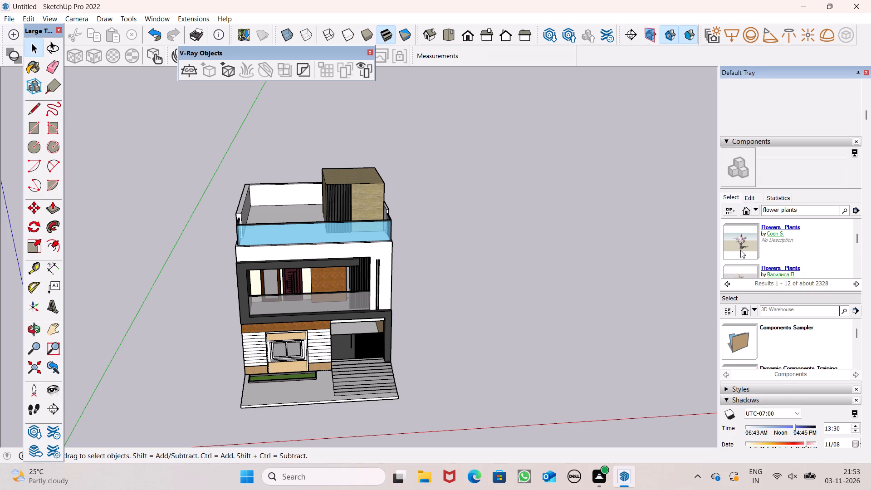
{"action": "scroll", "coordinate": [740, 248], "scroll_direction": "down", "scroll_amount": 1}
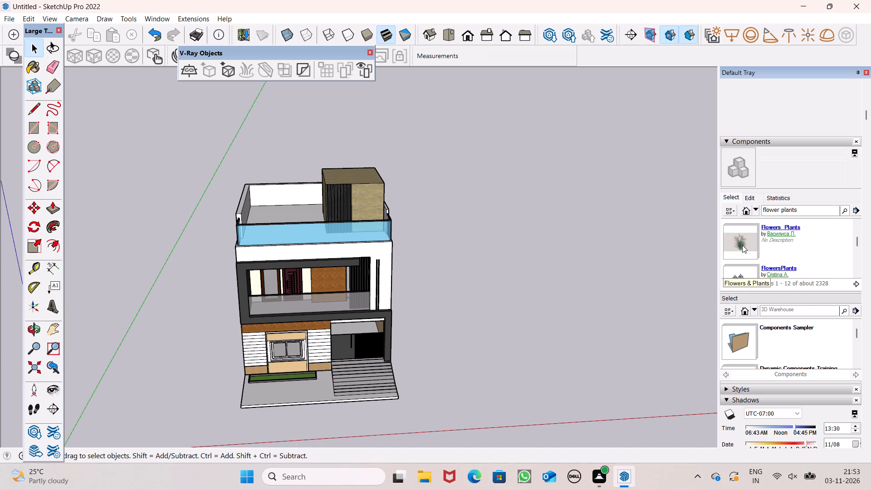
{"action": "left_click", "coordinate": [742, 244]}
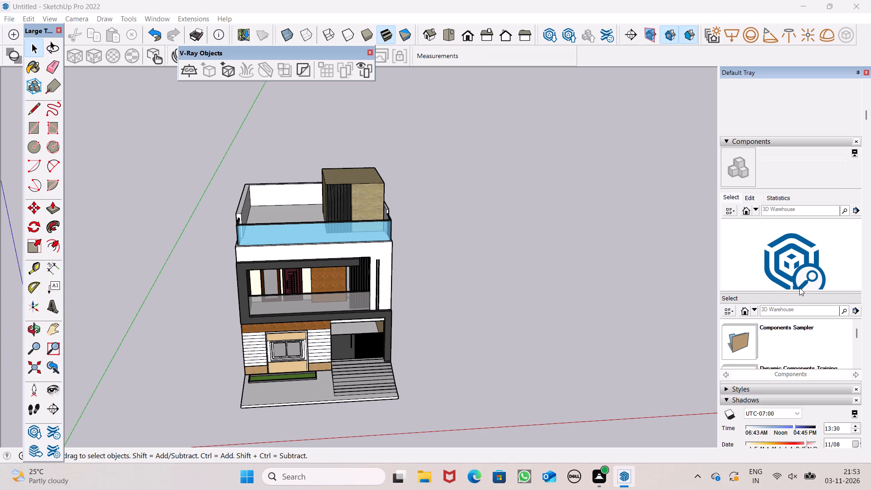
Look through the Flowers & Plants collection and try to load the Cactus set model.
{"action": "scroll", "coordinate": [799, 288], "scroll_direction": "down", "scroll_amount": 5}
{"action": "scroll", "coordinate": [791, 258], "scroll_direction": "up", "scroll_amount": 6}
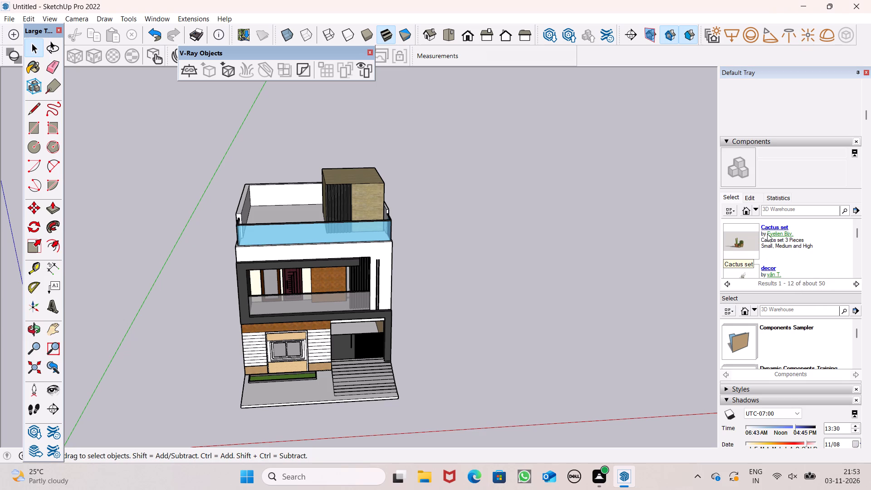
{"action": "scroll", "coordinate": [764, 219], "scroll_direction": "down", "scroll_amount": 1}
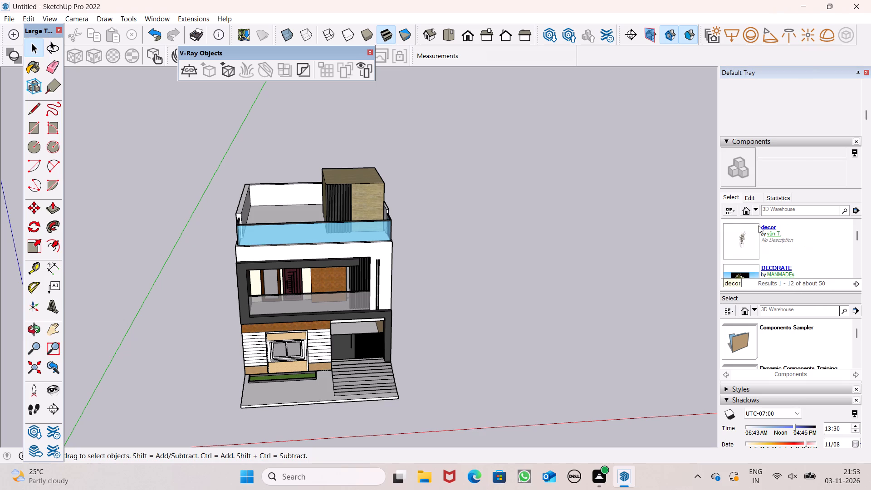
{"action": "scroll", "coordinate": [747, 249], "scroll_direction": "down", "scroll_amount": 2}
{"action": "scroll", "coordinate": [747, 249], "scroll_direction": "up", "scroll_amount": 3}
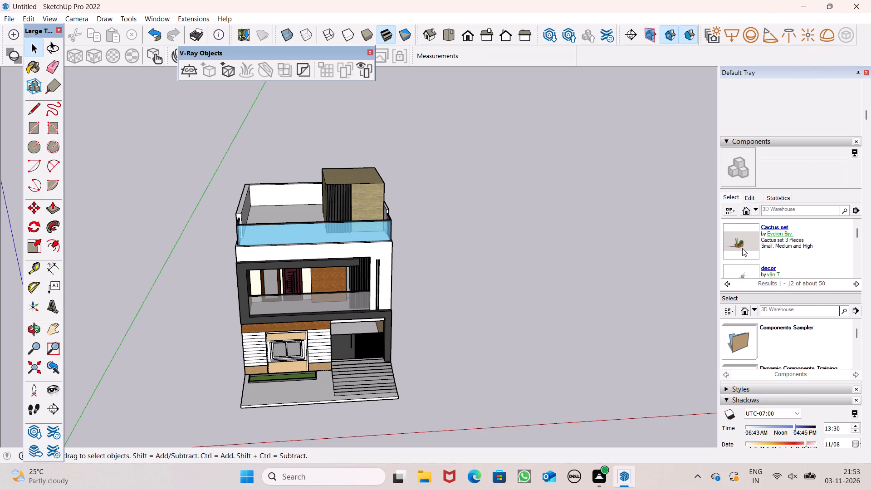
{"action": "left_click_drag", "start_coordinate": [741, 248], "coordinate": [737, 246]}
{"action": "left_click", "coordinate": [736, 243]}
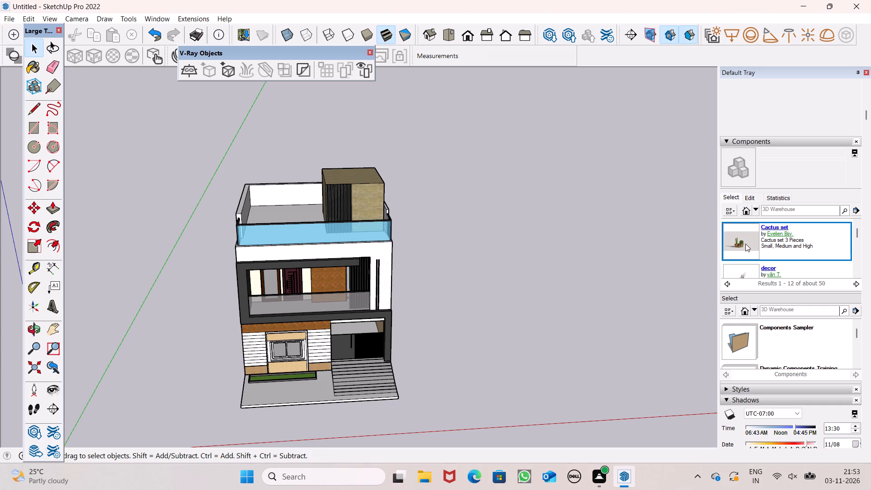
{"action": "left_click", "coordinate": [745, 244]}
Look through the Flowers & Plants collection for a plant model that suits the planter.
{"action": "scroll", "coordinate": [727, 245], "scroll_direction": "down", "scroll_amount": 4}
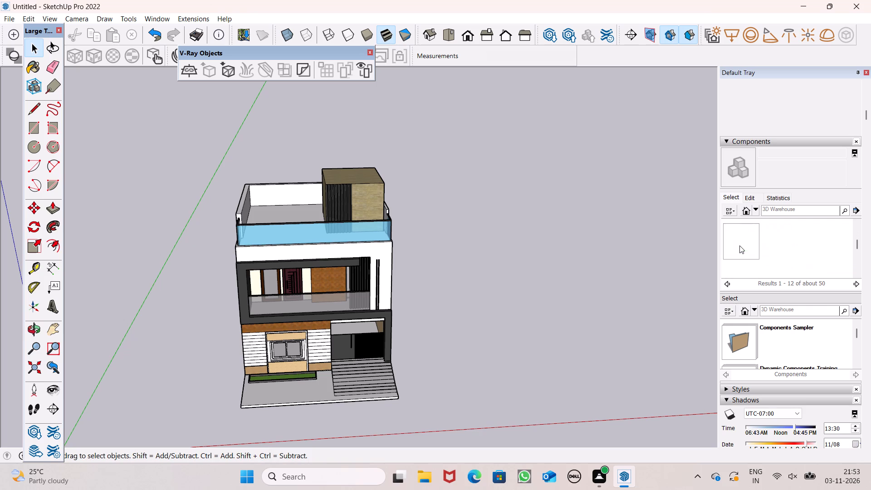
{"action": "scroll", "coordinate": [742, 245], "scroll_direction": "down", "scroll_amount": 3}
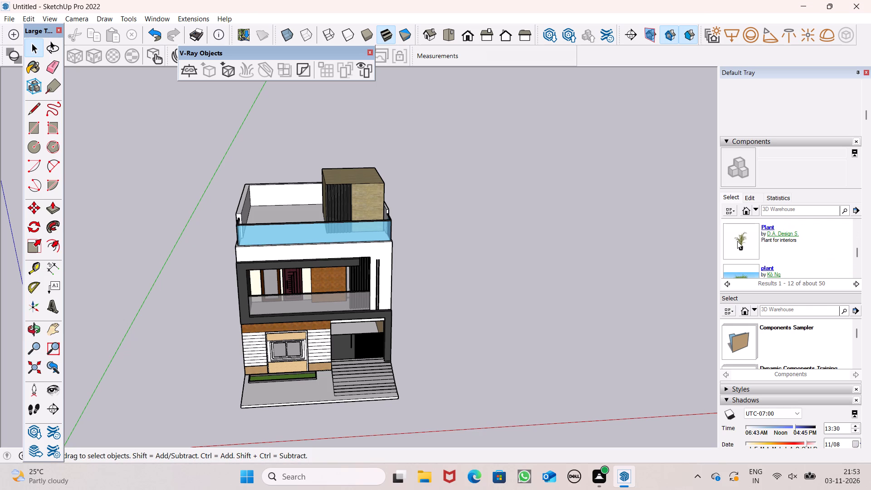
{"action": "left_click", "coordinate": [737, 241]}
{"action": "scroll", "coordinate": [756, 253], "scroll_direction": "down", "scroll_amount": 2}
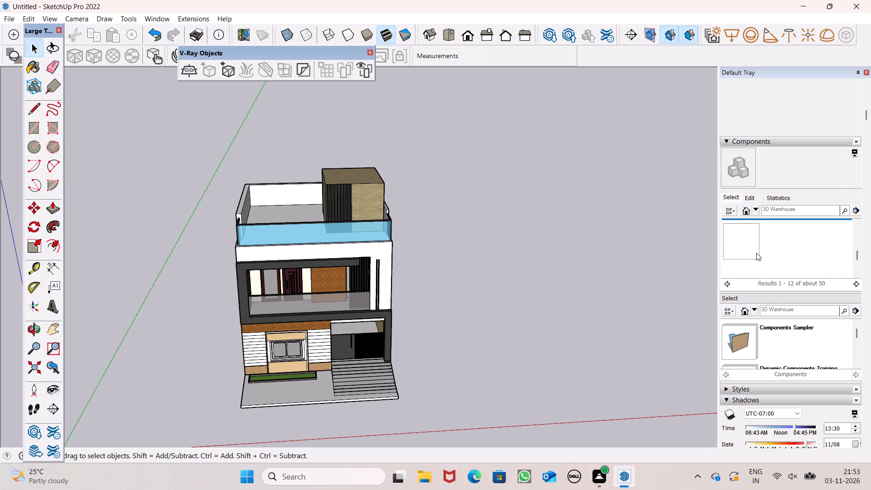
{"action": "scroll", "coordinate": [745, 248], "scroll_direction": "down", "scroll_amount": 2}
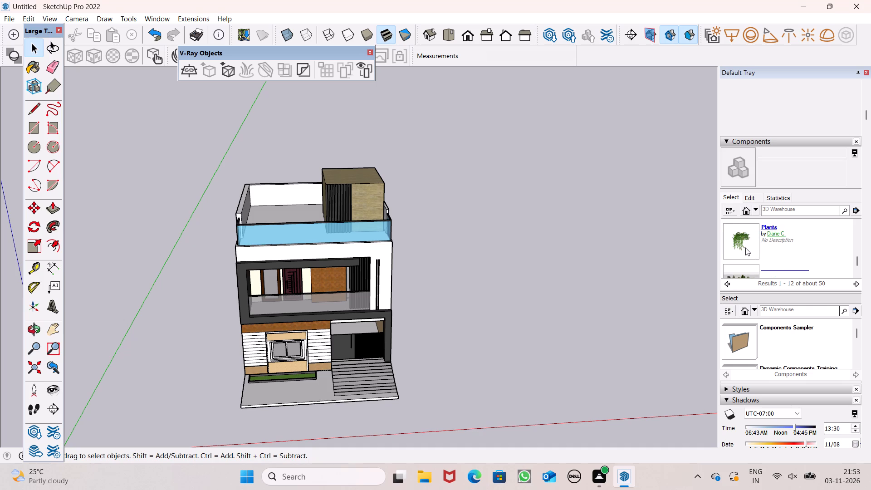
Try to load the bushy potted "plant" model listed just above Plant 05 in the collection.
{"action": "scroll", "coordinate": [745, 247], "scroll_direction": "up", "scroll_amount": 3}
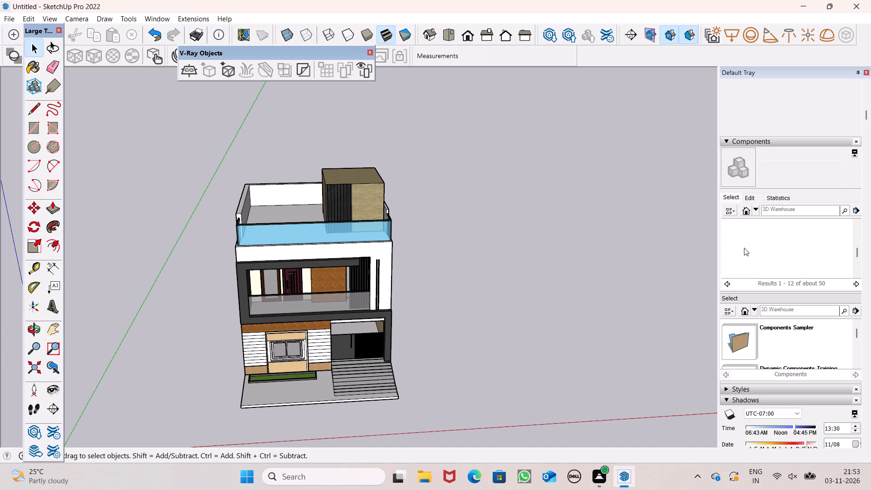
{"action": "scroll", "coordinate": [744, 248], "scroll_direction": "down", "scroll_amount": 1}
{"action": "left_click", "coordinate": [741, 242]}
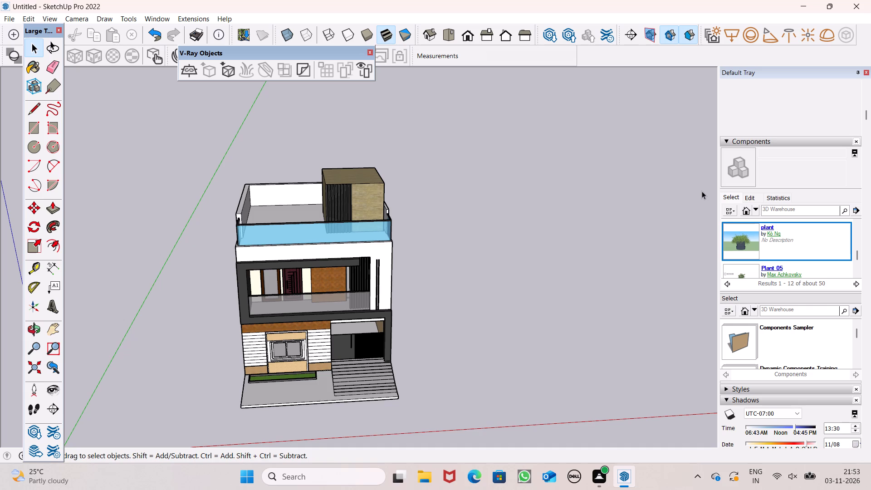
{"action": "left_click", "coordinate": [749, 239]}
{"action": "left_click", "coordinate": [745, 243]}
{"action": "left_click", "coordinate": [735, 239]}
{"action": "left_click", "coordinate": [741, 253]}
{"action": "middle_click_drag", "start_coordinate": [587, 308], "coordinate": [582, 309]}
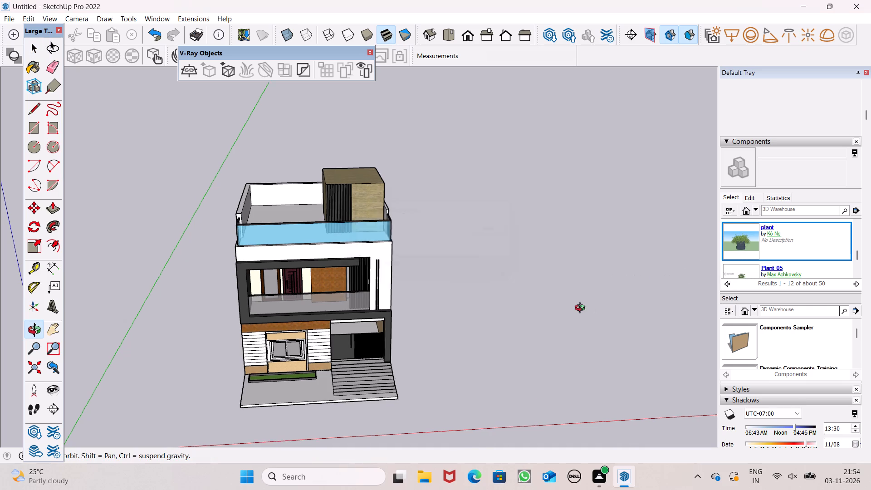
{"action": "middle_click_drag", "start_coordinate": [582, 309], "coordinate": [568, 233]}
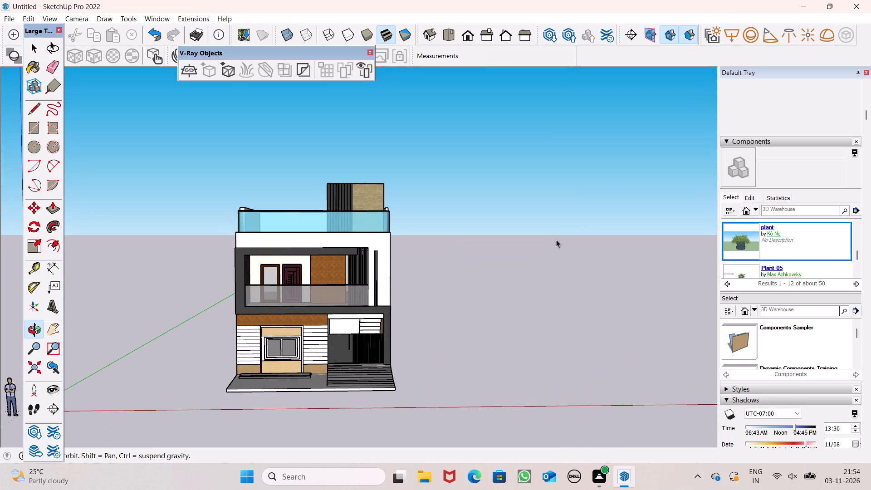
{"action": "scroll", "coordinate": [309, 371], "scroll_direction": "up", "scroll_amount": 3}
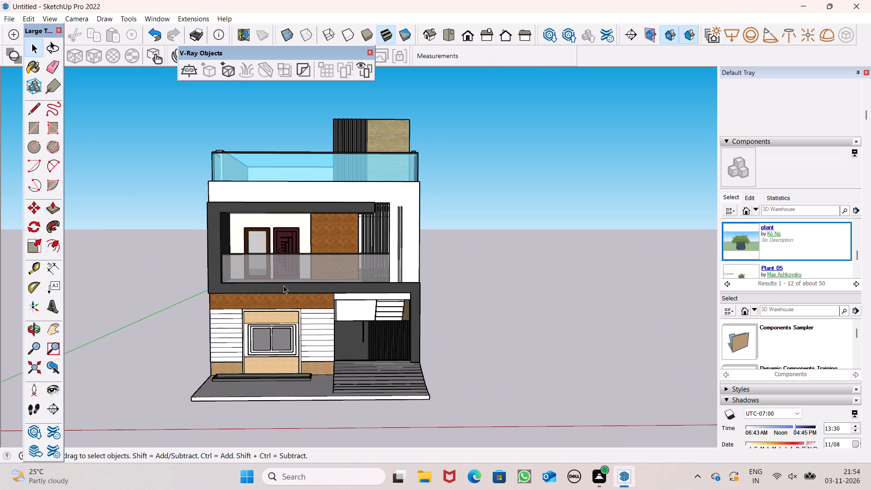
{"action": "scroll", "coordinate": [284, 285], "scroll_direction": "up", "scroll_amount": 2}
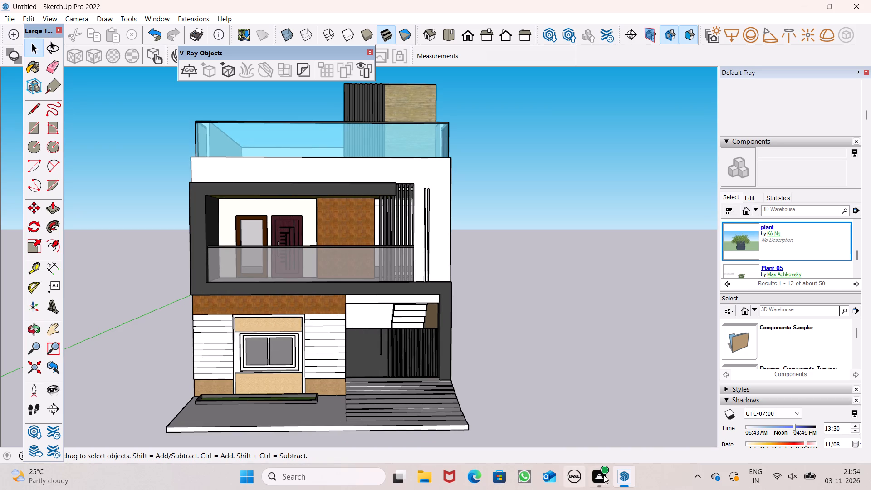
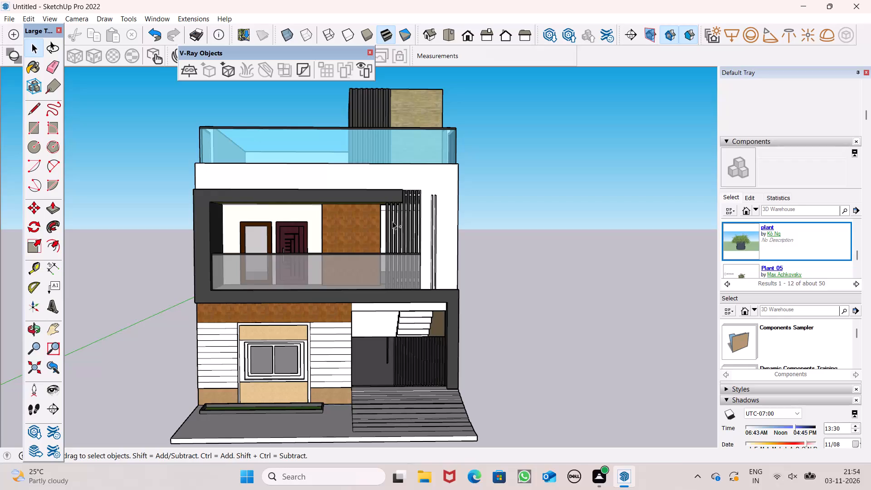
Save the model as a SketchUp file named "carcoal ouse" in the Documents folder.
{"action": "key", "text": "ctrl+s"}
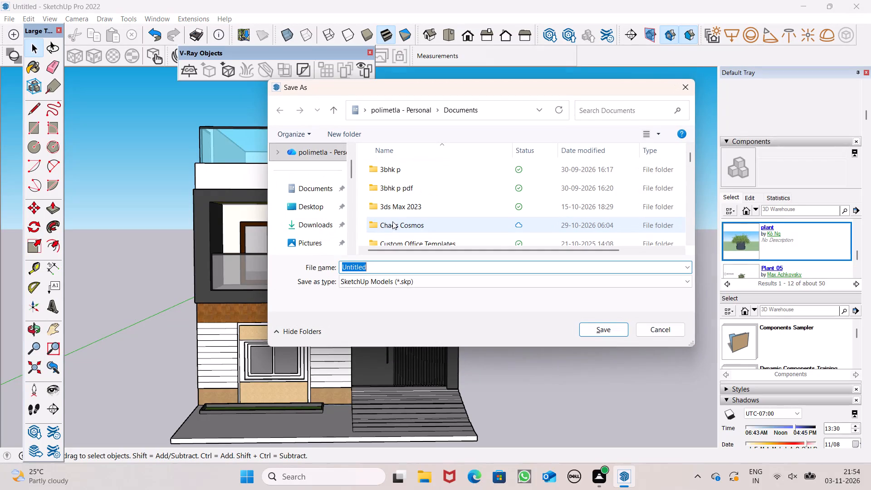
{"action": "key", "text": "BackSpace"}
{"action": "type", "text": "carcoal"}
{"action": "key", "text": "space"}
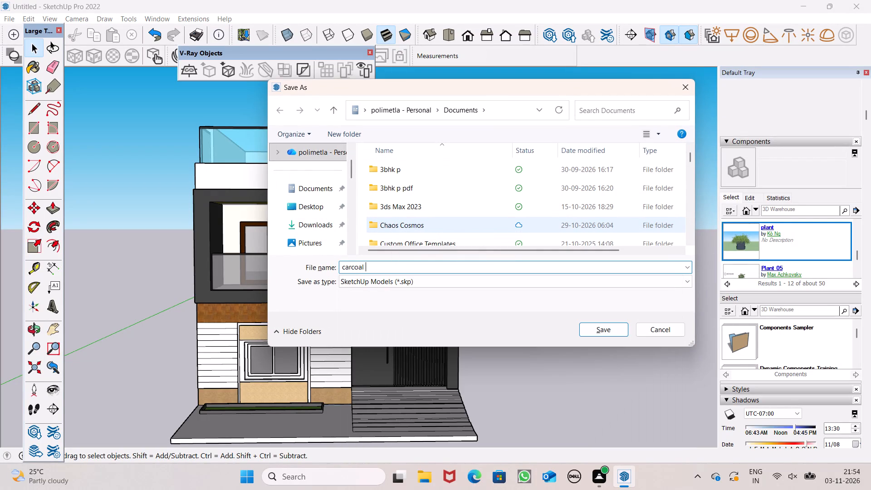
{"action": "type", "text": "ouse"}
{"action": "key", "text": "Return"}
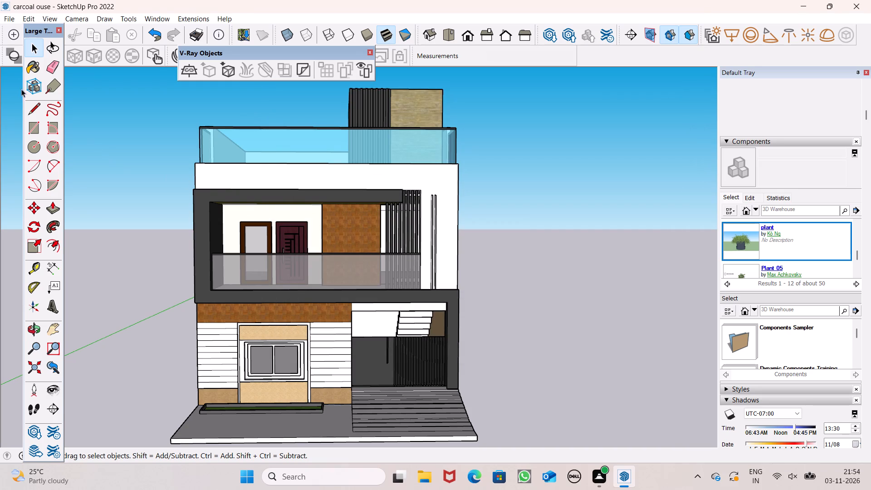
Export the current front view as a 2D JPEG image named "carcoal ouse" in the Documents folder.
{"action": "left_click", "coordinate": [10, 19]}
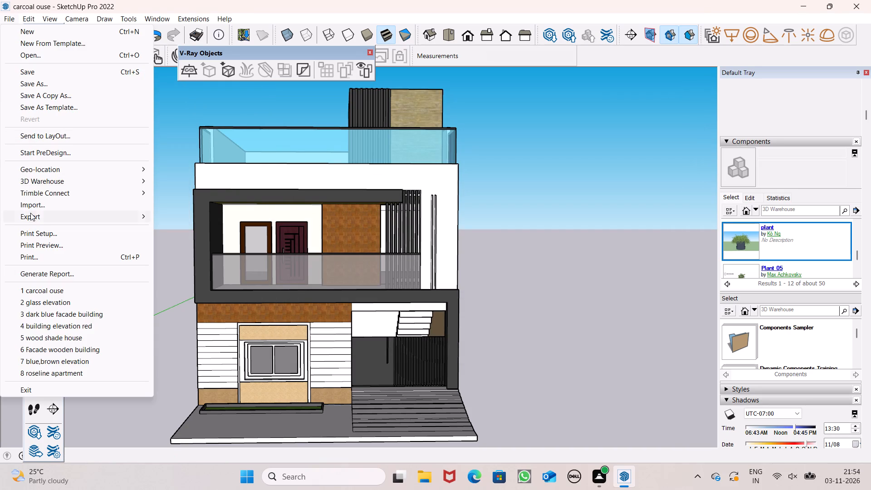
{"action": "left_click", "coordinate": [30, 212]}
{"action": "left_click", "coordinate": [169, 230]}
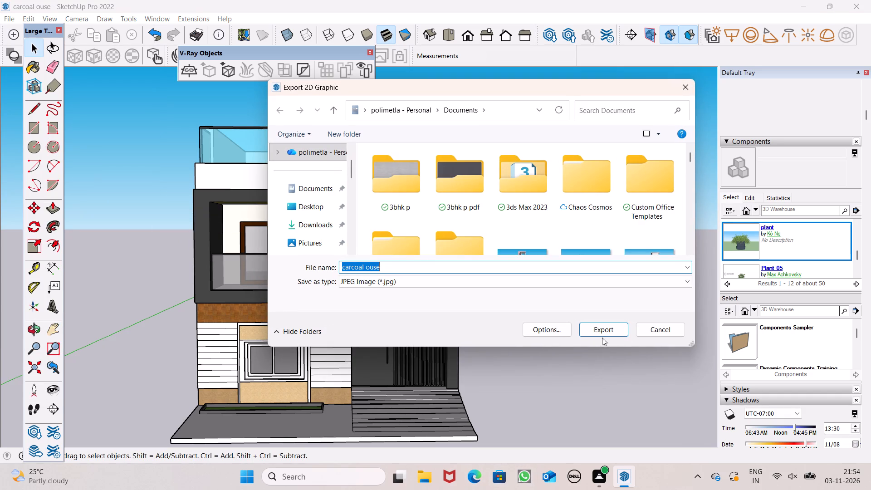
{"action": "left_click", "coordinate": [609, 330]}
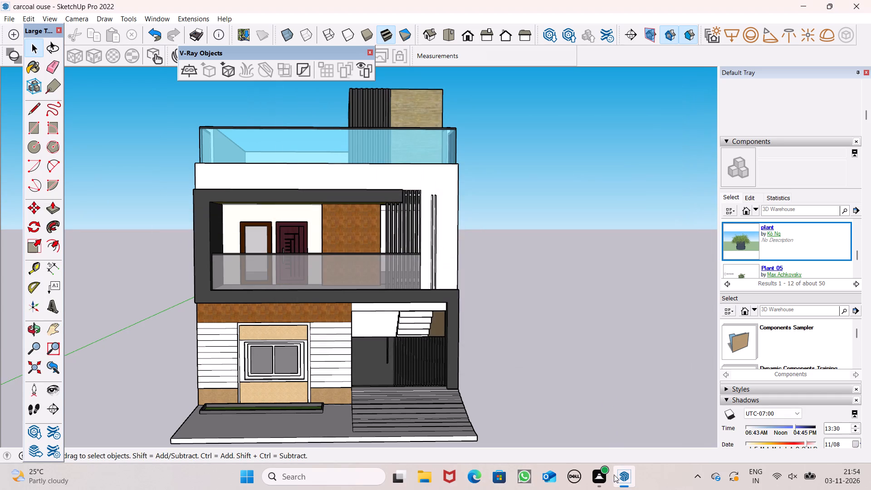